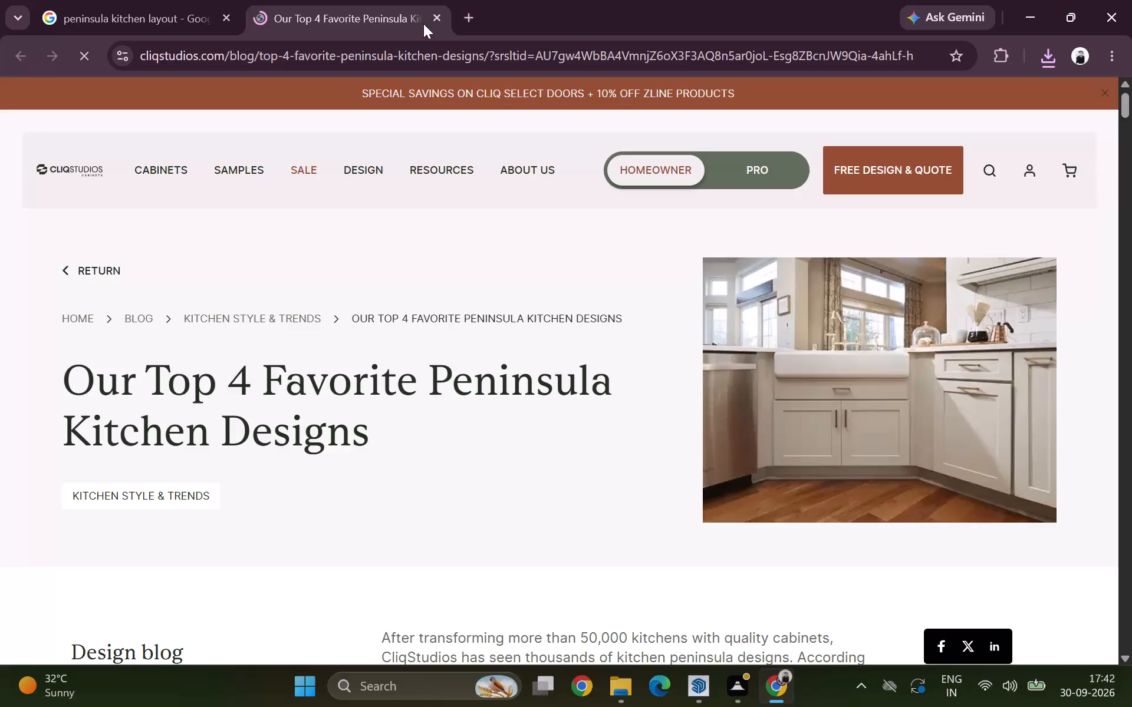
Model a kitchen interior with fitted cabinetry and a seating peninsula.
Close the CliqStudios article on favorite peninsula kitchen designs.
{"action": "left_click", "coordinate": [435, 17]}
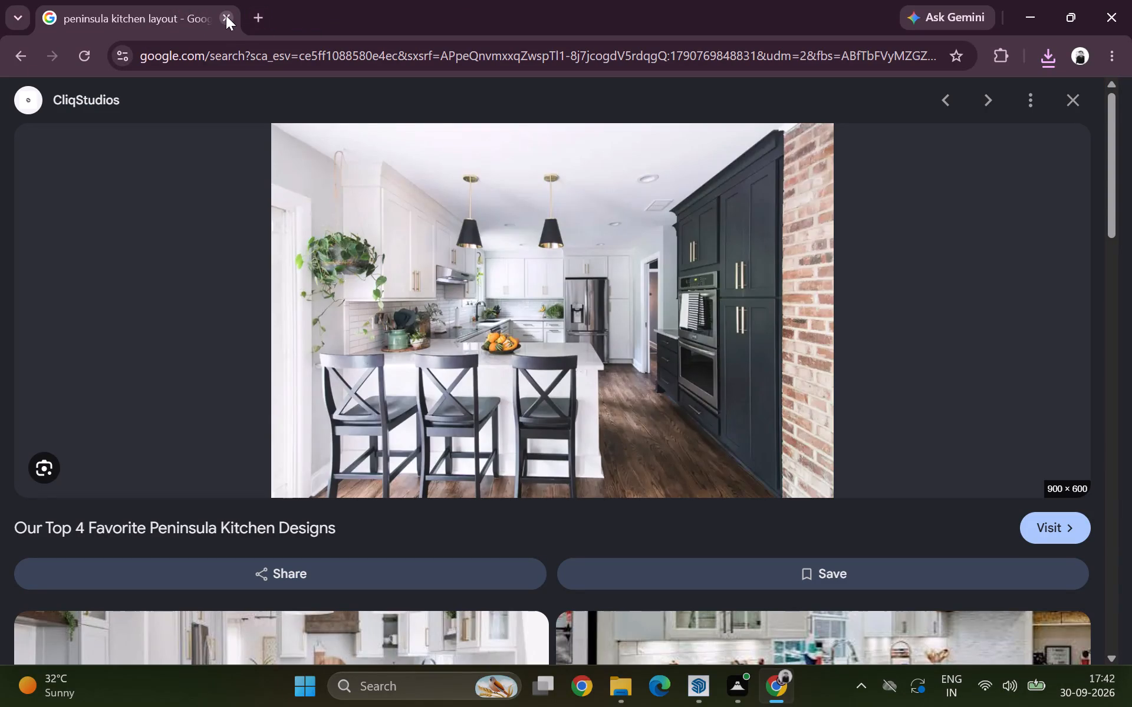
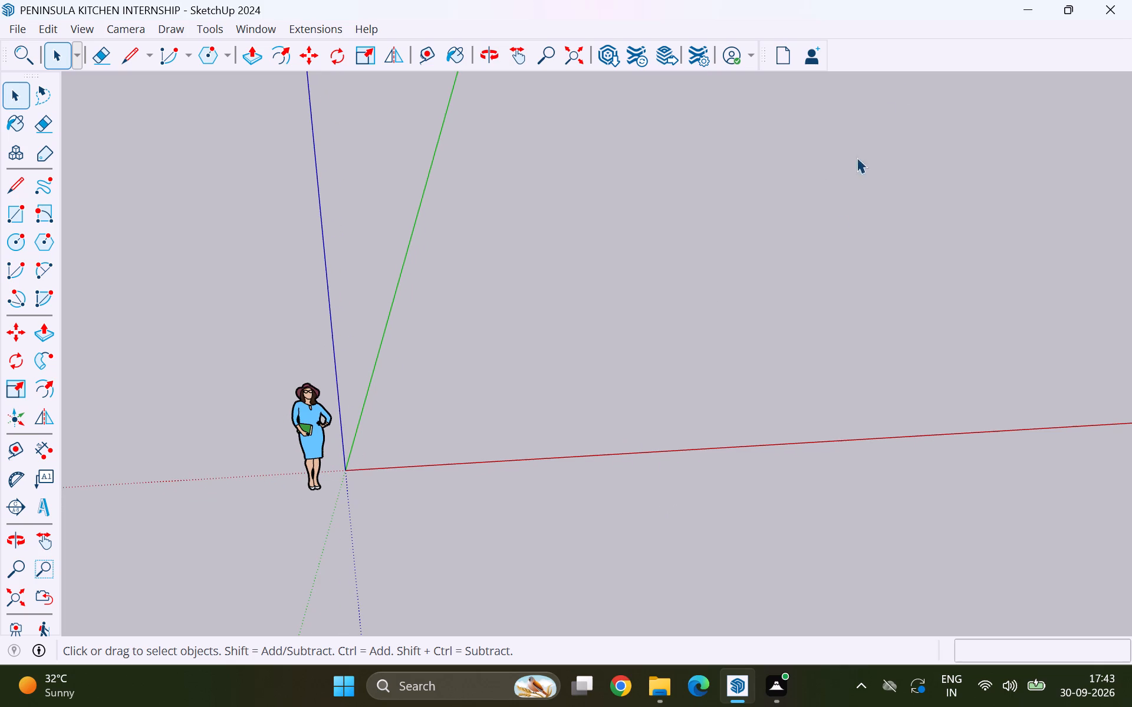
Open the downloaded "peninsula kitchen ref img" picture from File Explorer's recent files in Photos and maximize it.
{"action": "left_click", "coordinate": [666, 693]}
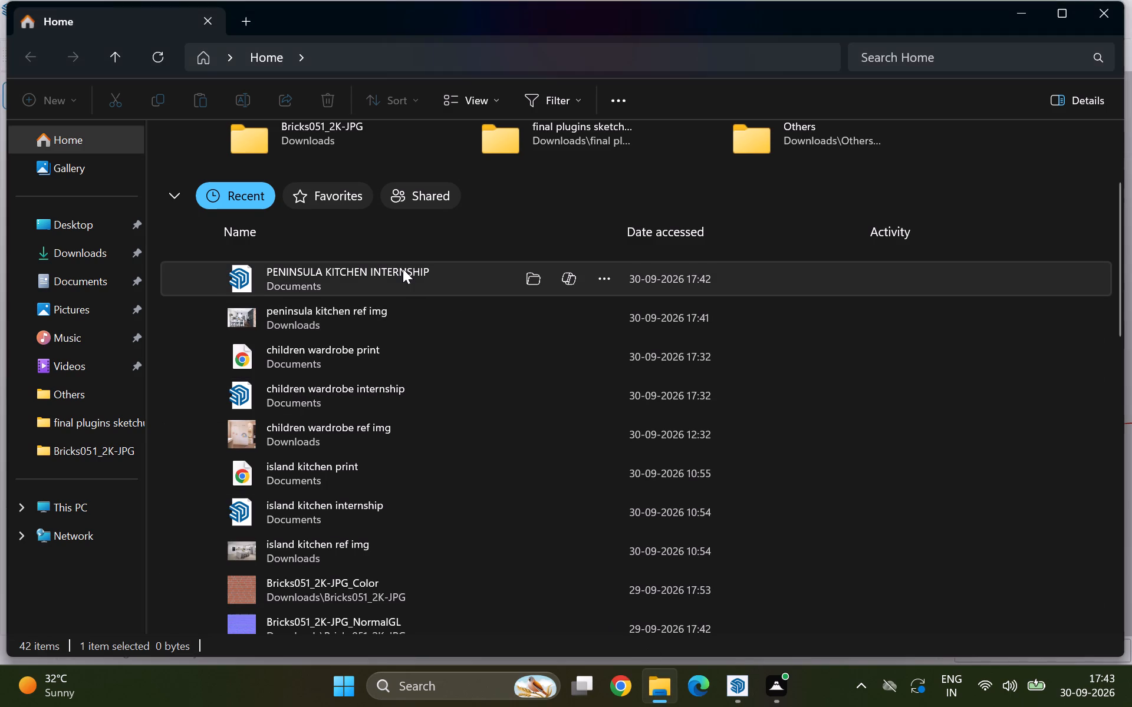
{"action": "right_click", "coordinate": [352, 316]}
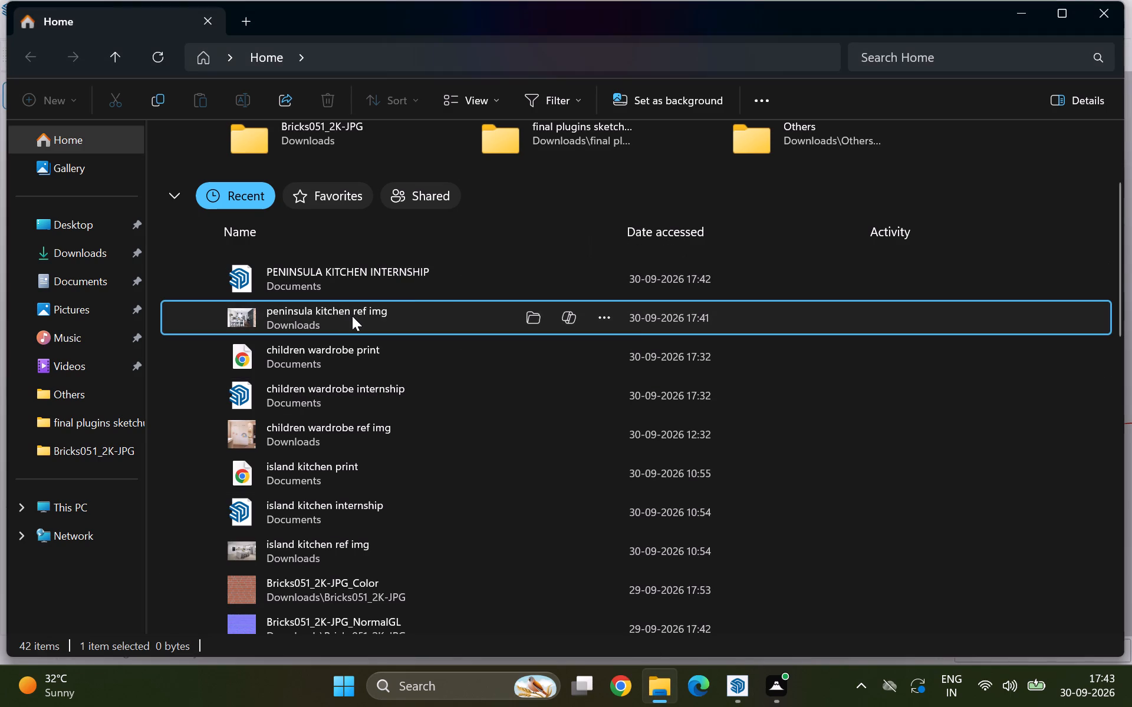
{"action": "left_click", "coordinate": [422, 74]}
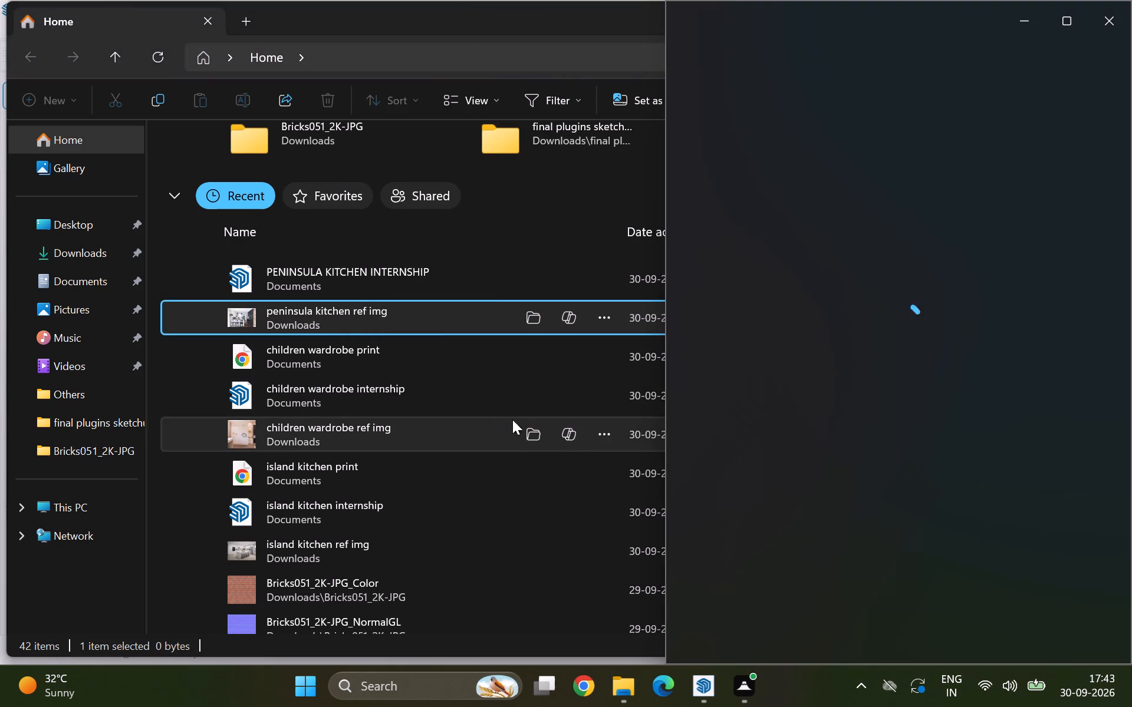
{"action": "left_click", "coordinate": [1074, 18]}
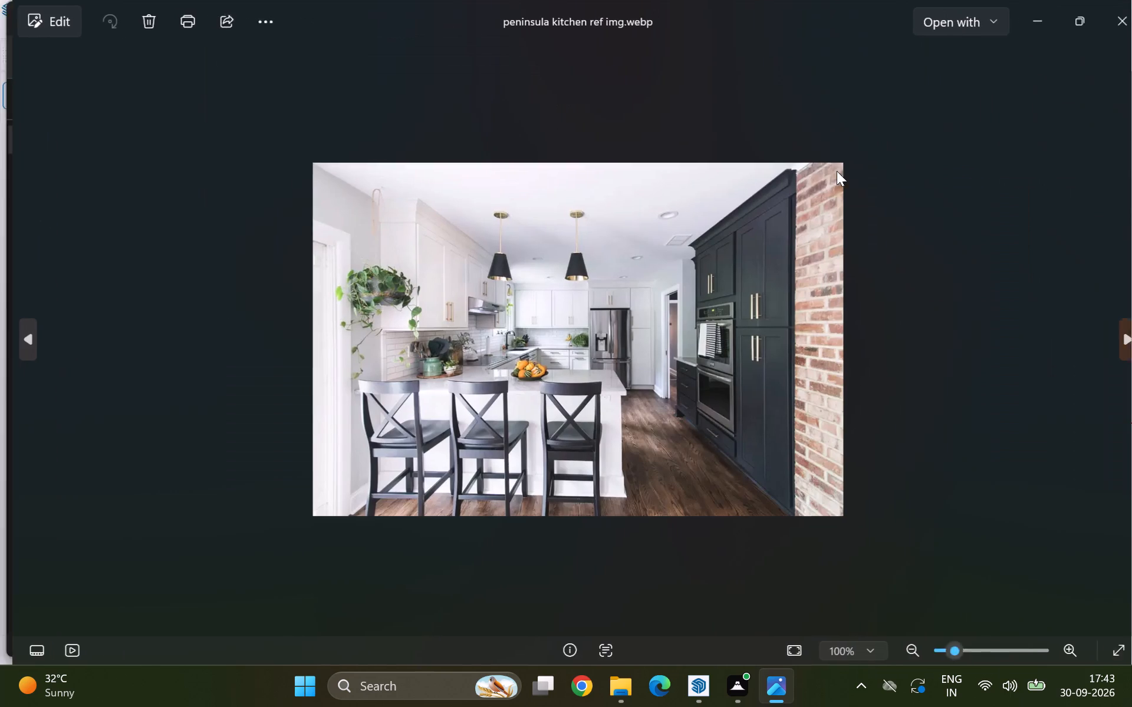
Switch to the SketchUp model PENINSULA KITCHEN INTERNSHIP and arrange it side by side with the kitchen reference image.
{"action": "left_click", "coordinate": [709, 693]}
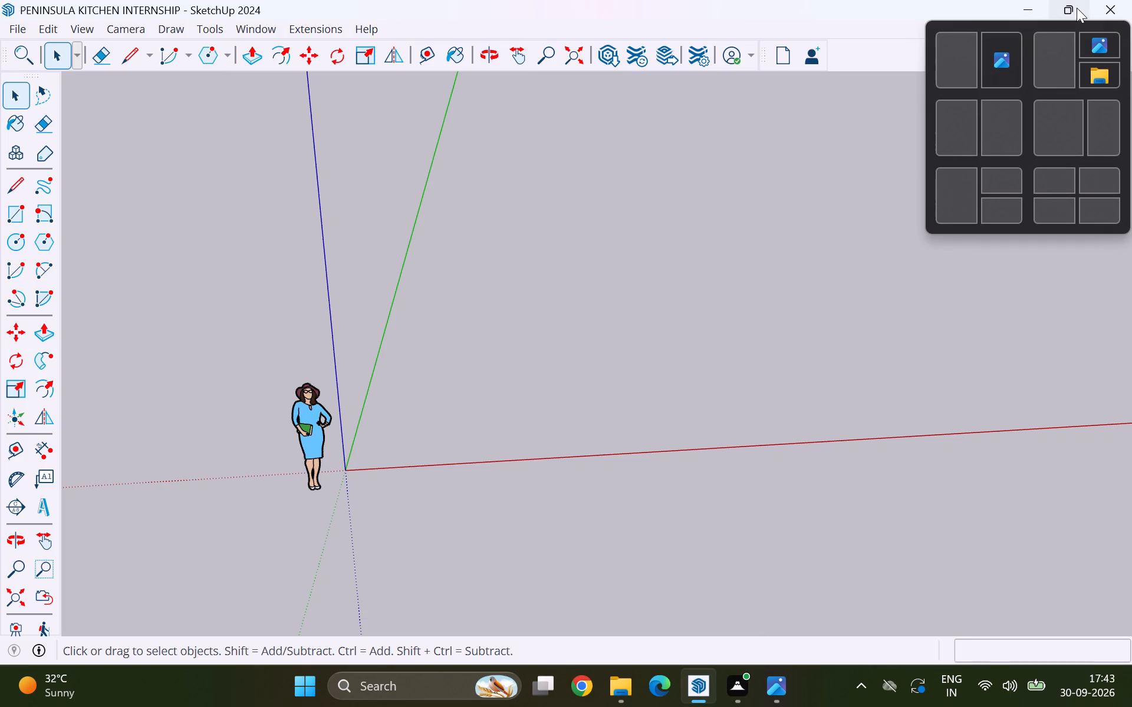
{"action": "left_click", "coordinate": [991, 60]}
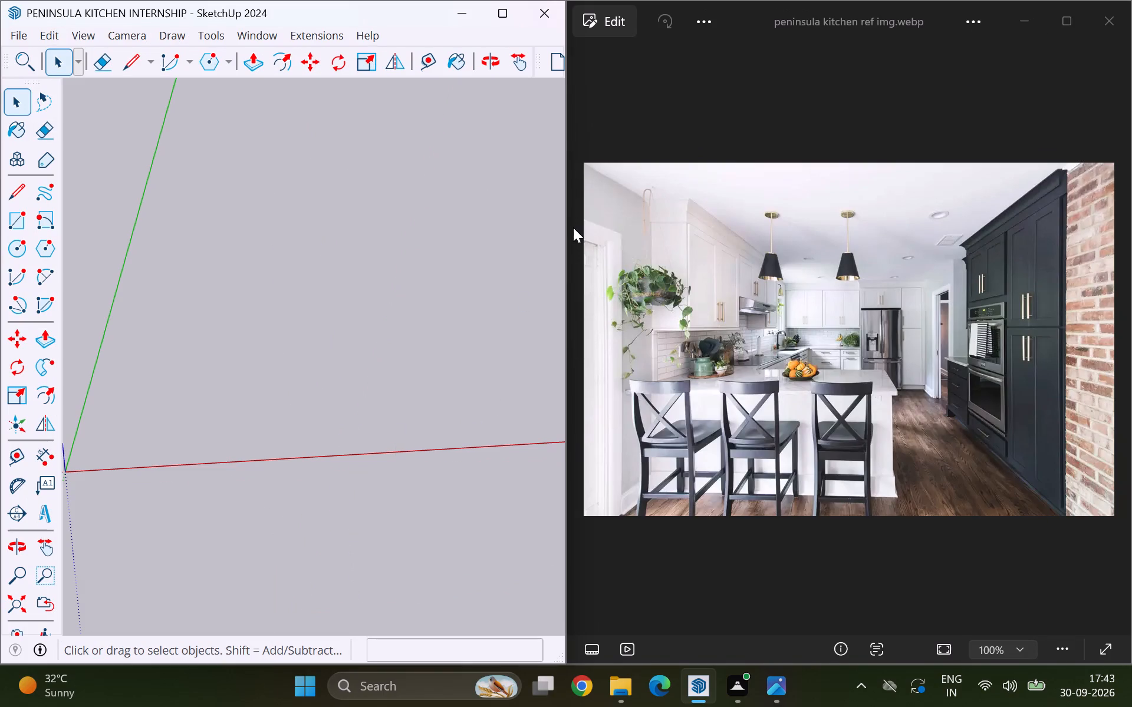
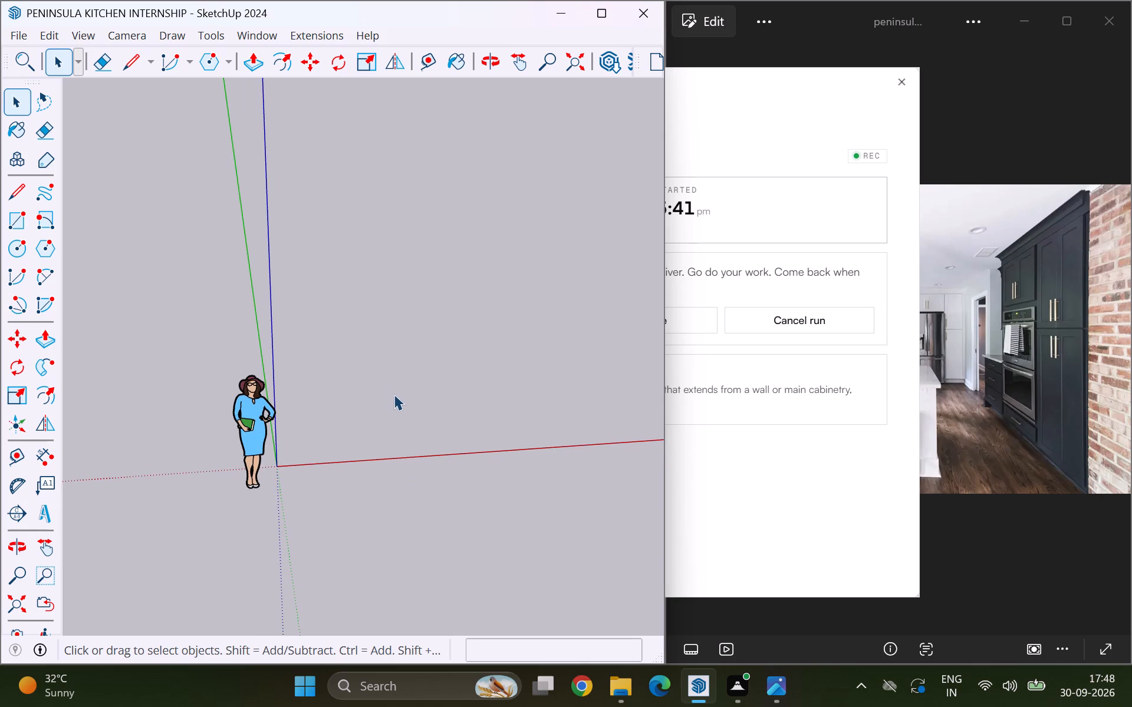
Bring the peninsula kitchen reference image in Photos to the front so it shows fully beside the SketchUp model.
{"action": "left_click", "coordinate": [1028, 394]}
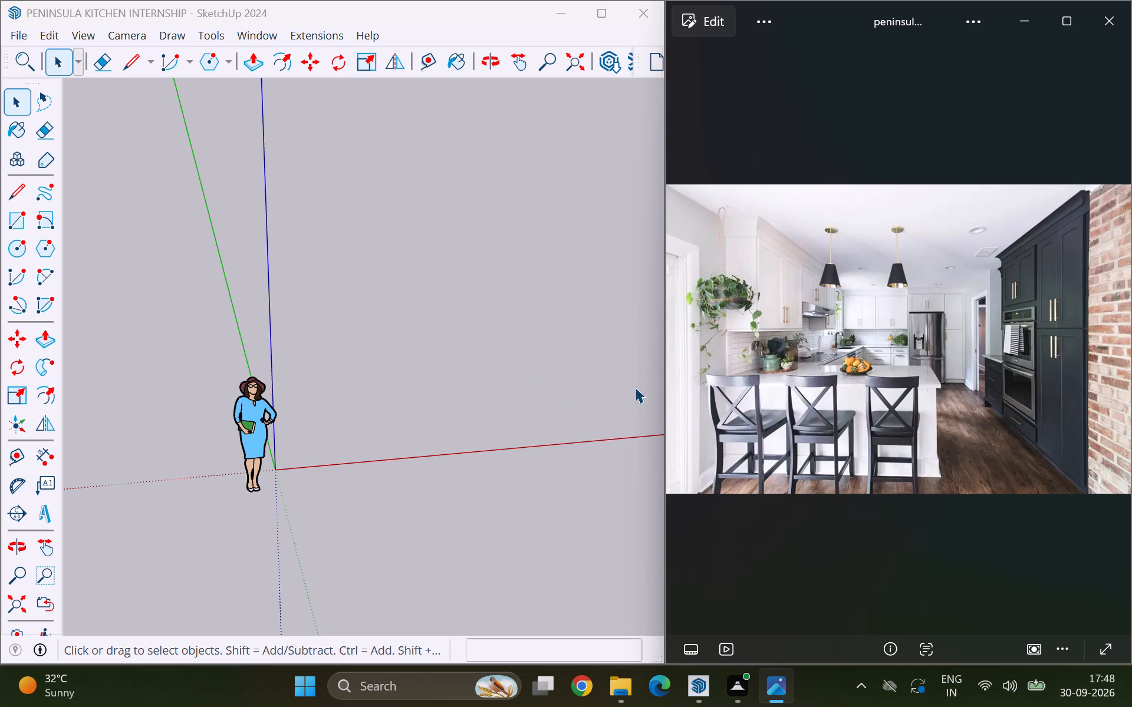
{"action": "scroll", "coordinate": [630, 409], "scroll_direction": "down", "scroll_amount": 3}
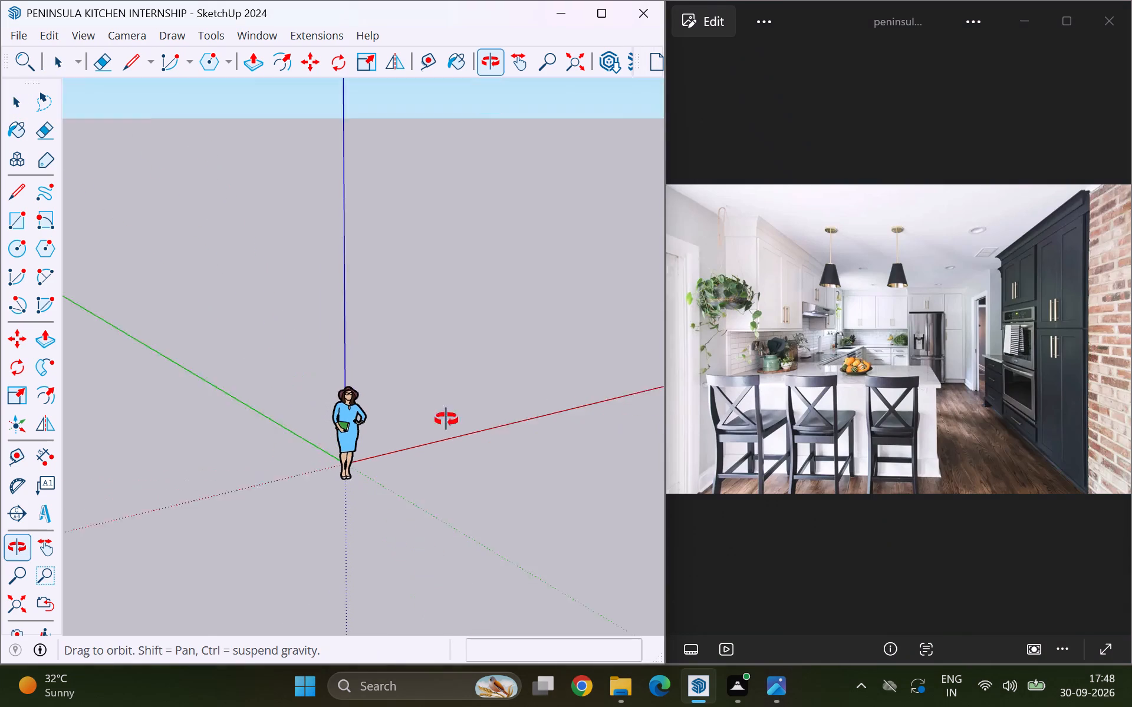
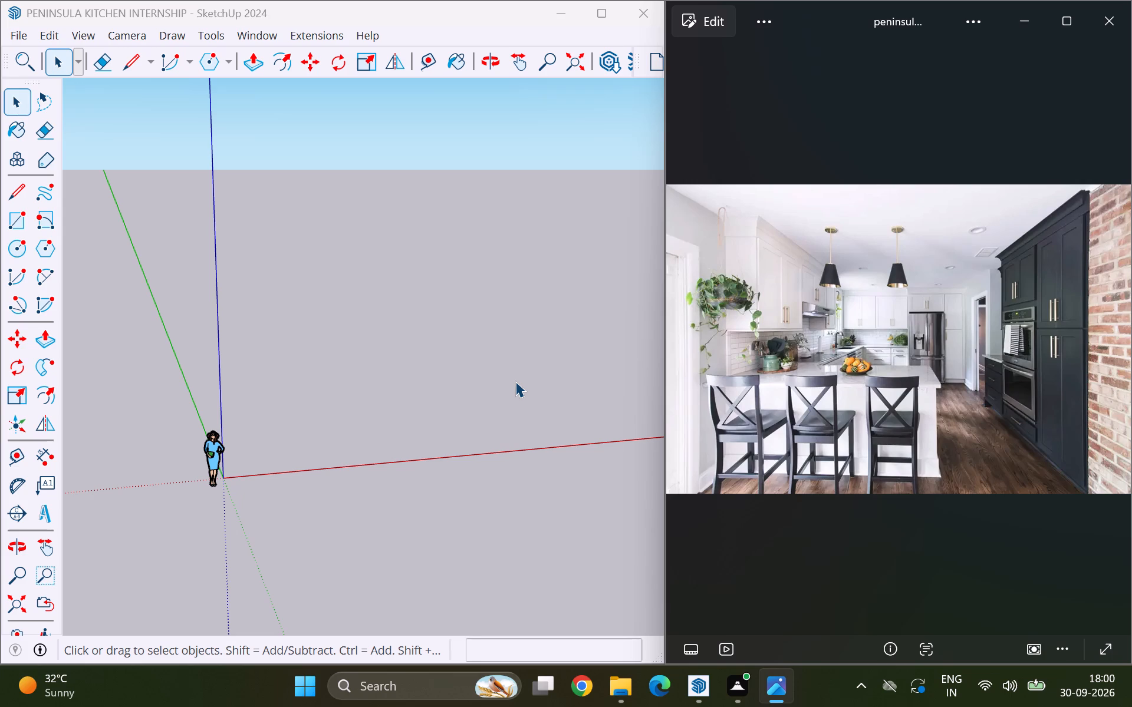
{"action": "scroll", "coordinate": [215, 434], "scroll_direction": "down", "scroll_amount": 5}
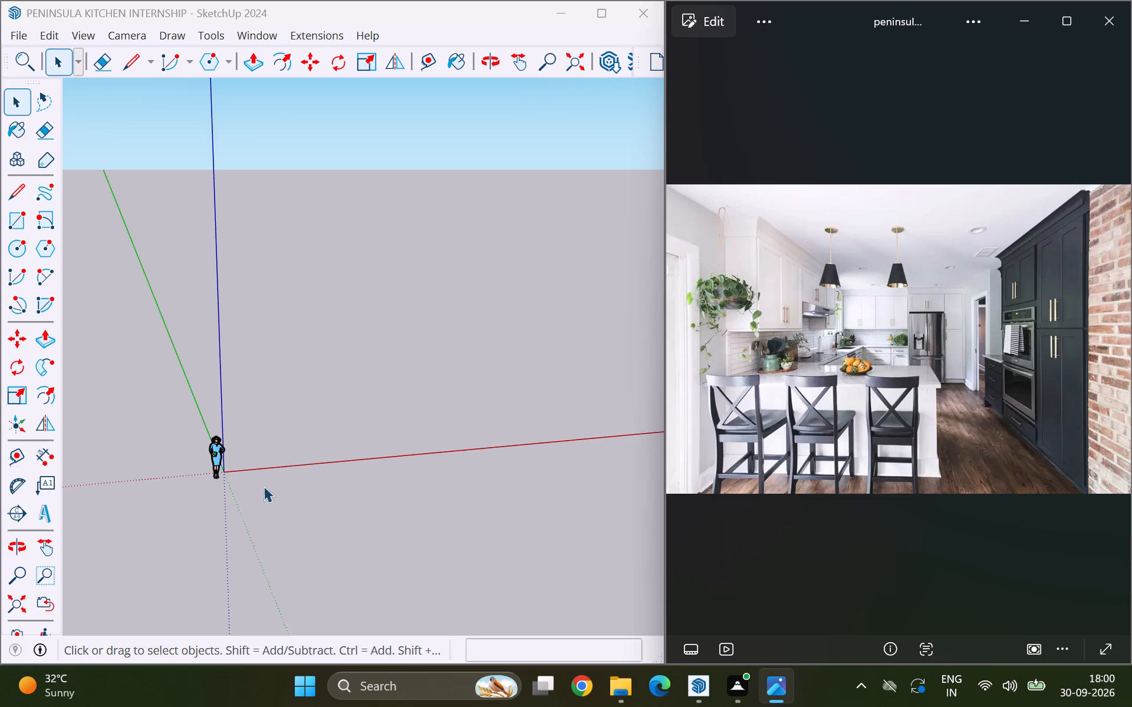
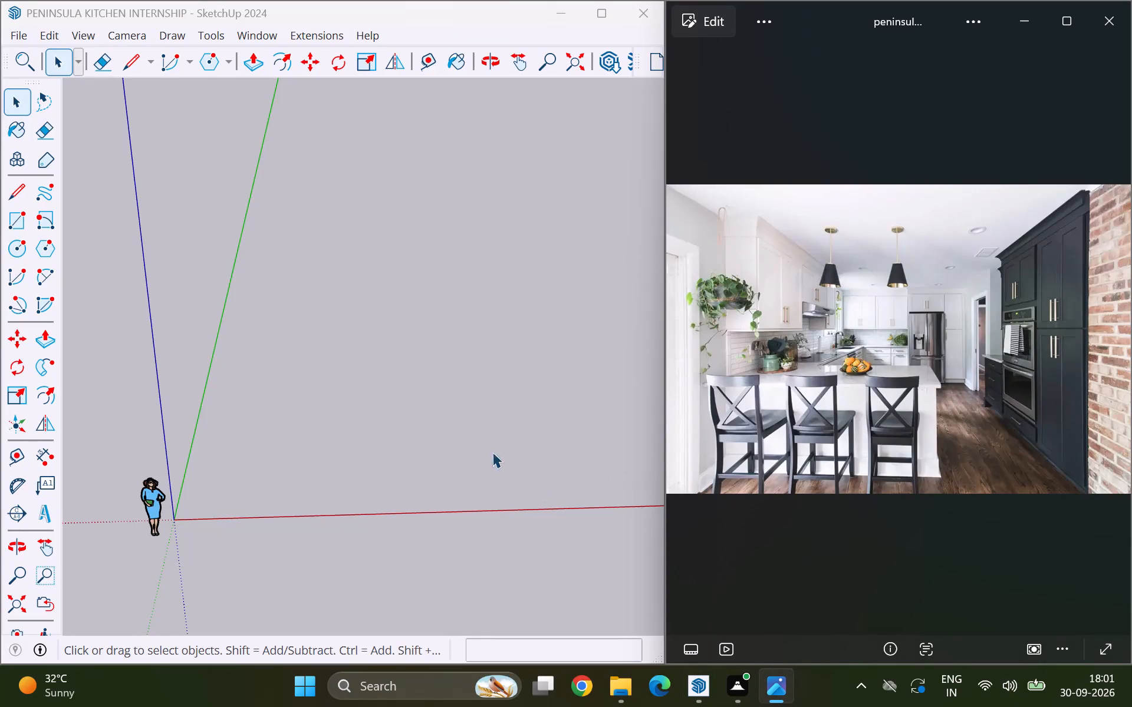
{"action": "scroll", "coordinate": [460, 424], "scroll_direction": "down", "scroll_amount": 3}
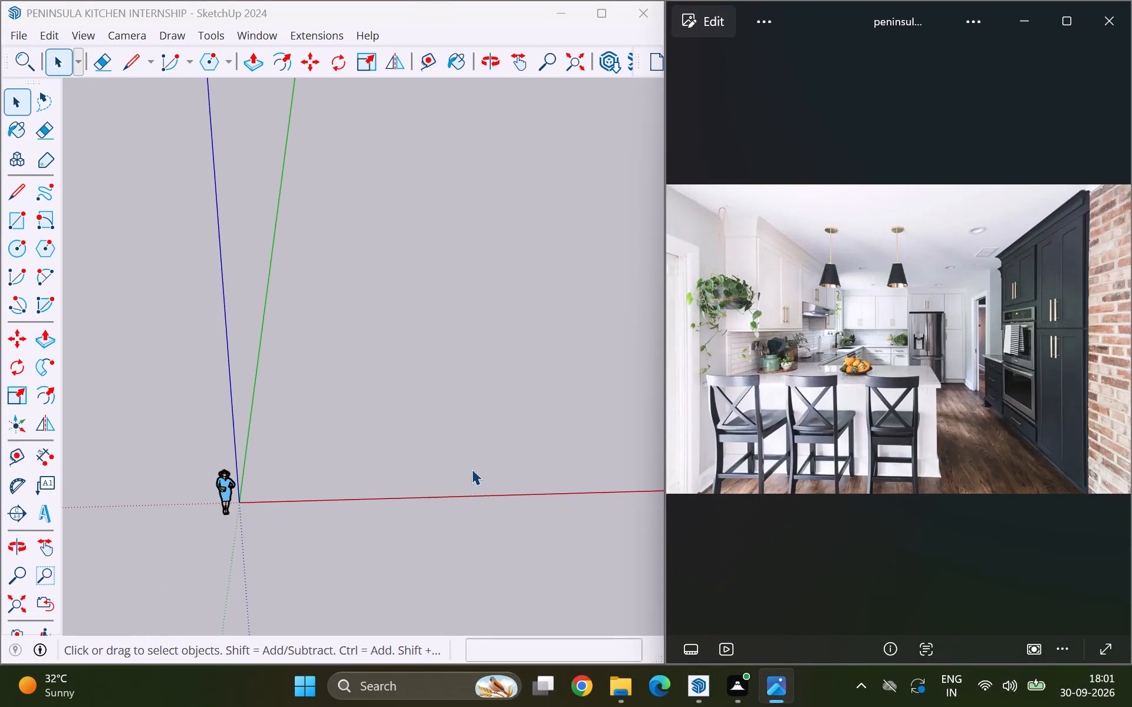
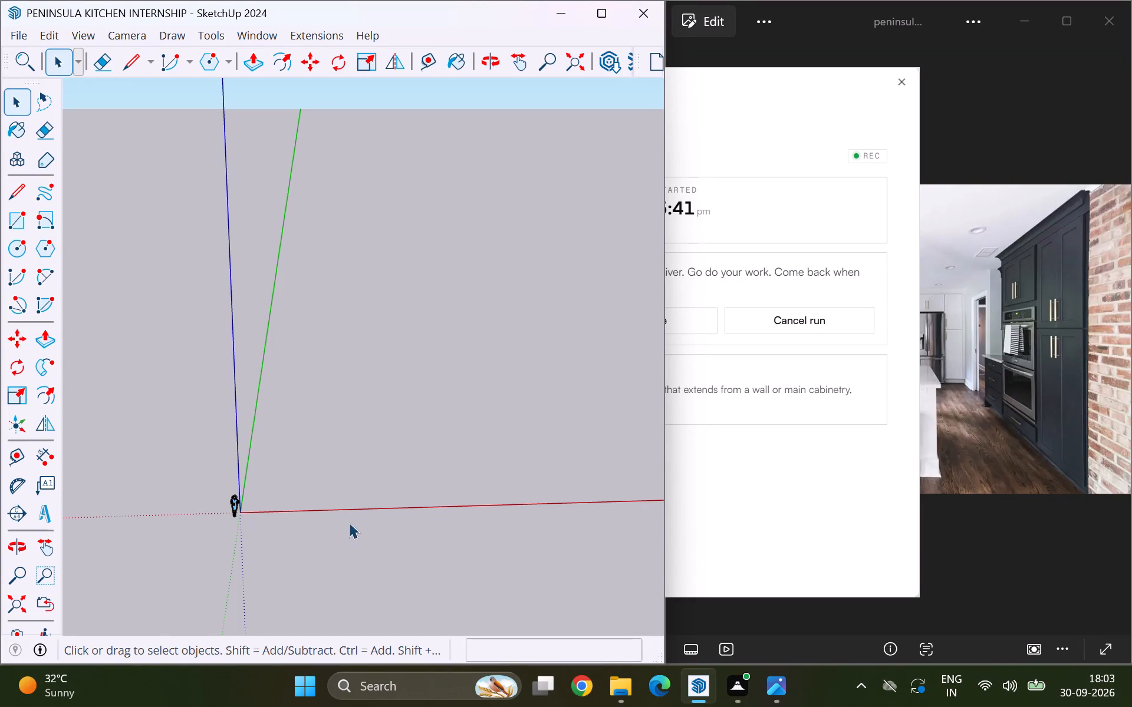
Bring the peninsula kitchen reference image in Photos to the front beside the SketchUp model.
{"action": "left_click", "coordinate": [986, 296]}
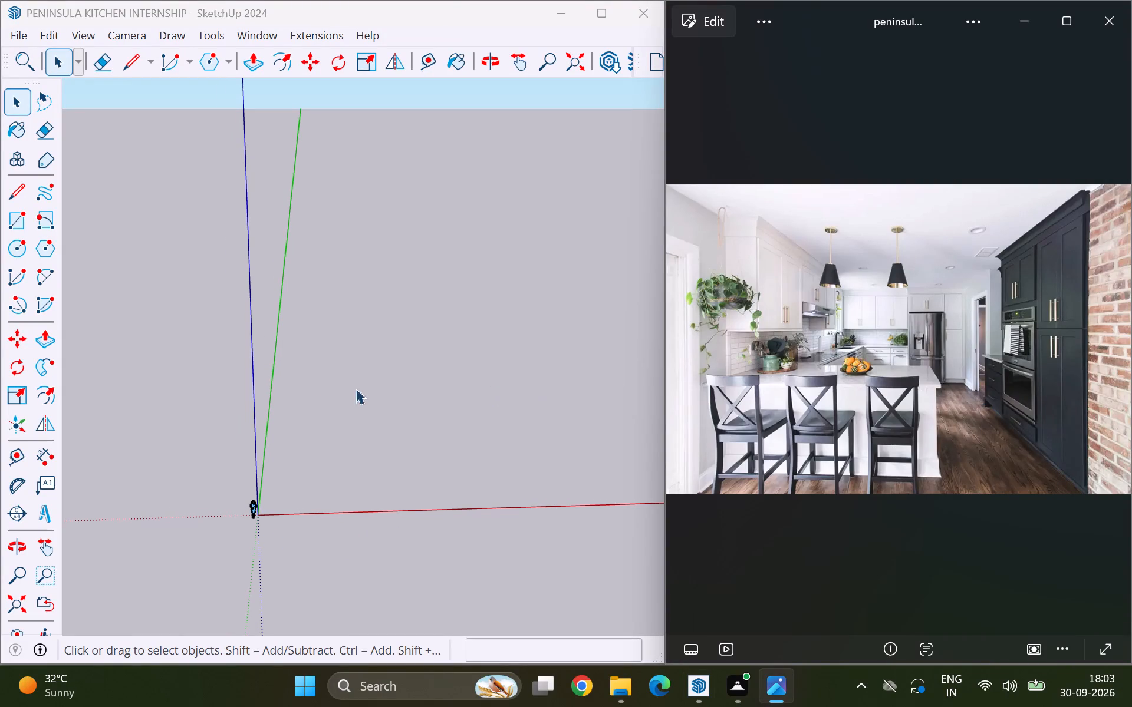
{"action": "scroll", "coordinate": [317, 397], "scroll_direction": "up", "scroll_amount": 5}
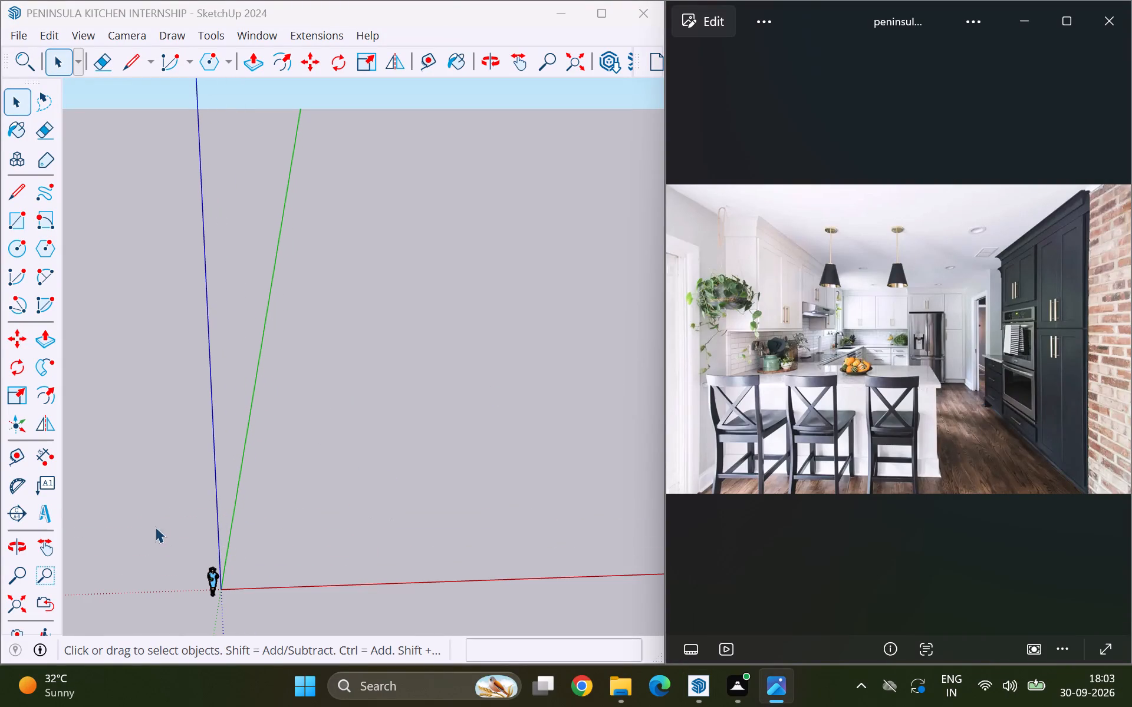
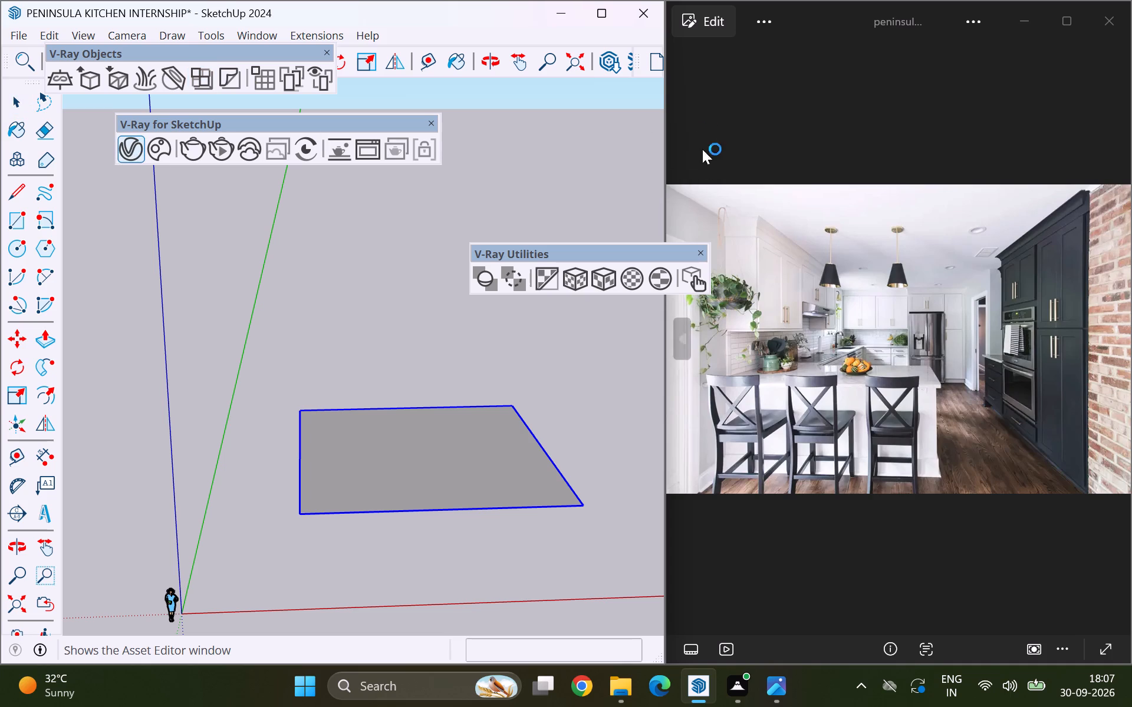
Minimize the Photos window showing the peninsula kitchen reference image beside the SketchUp model.
{"action": "left_click", "coordinate": [1028, 25]}
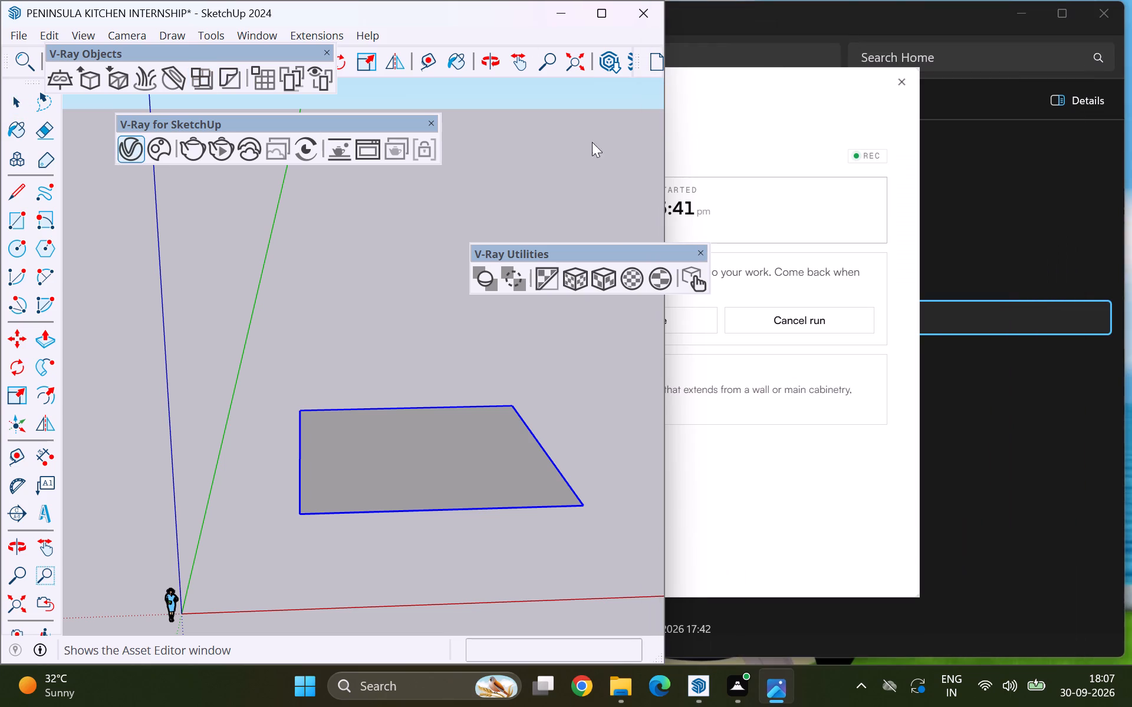
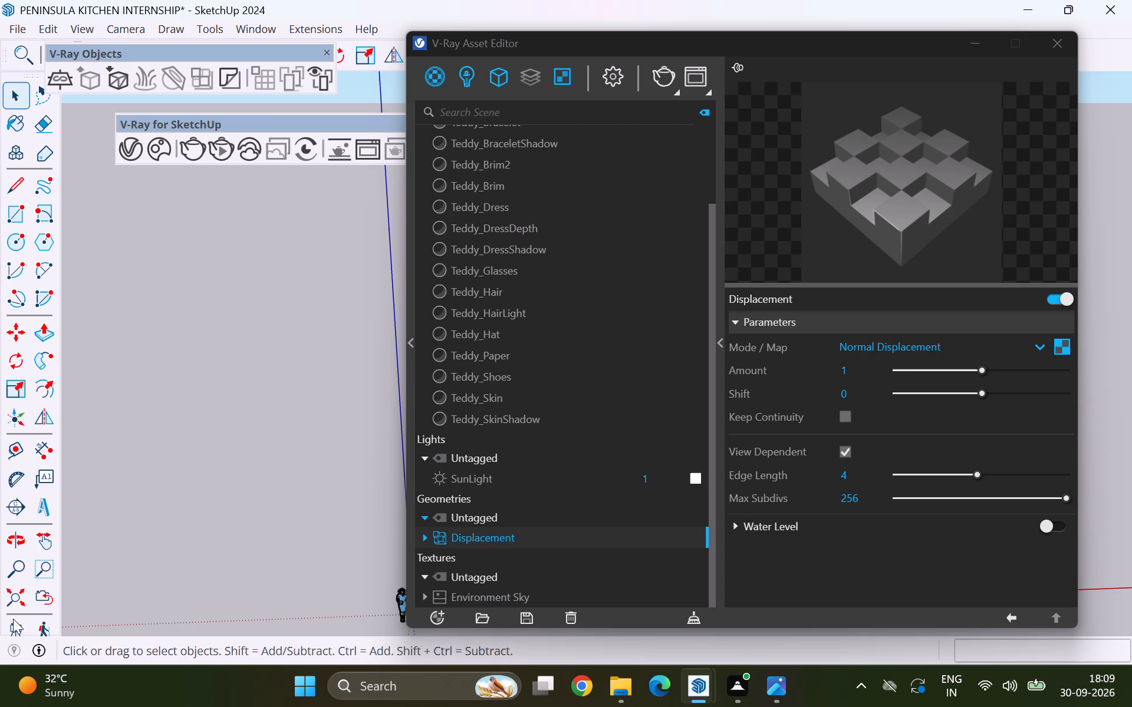
Switch to Chrome and search Google Images for "cnc jali design".
{"action": "left_click", "coordinate": [580, 682]}
{"action": "type", "text": "cnc"}
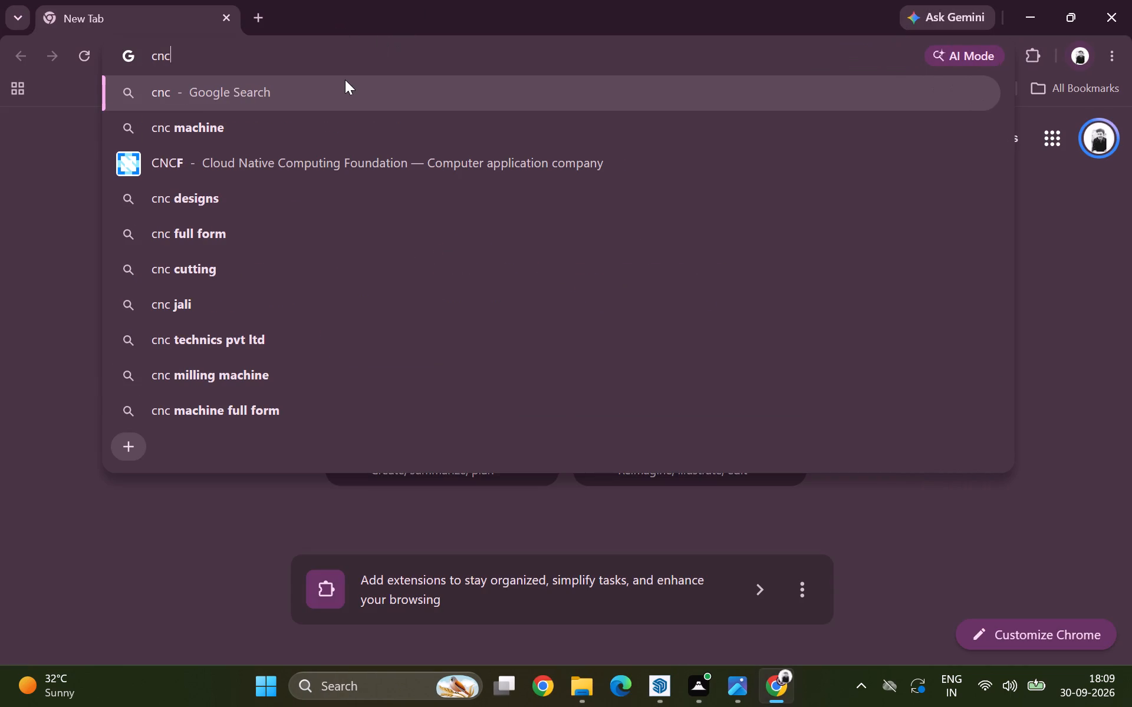
{"action": "key", "text": "space"}
{"action": "type", "text": "jali"}
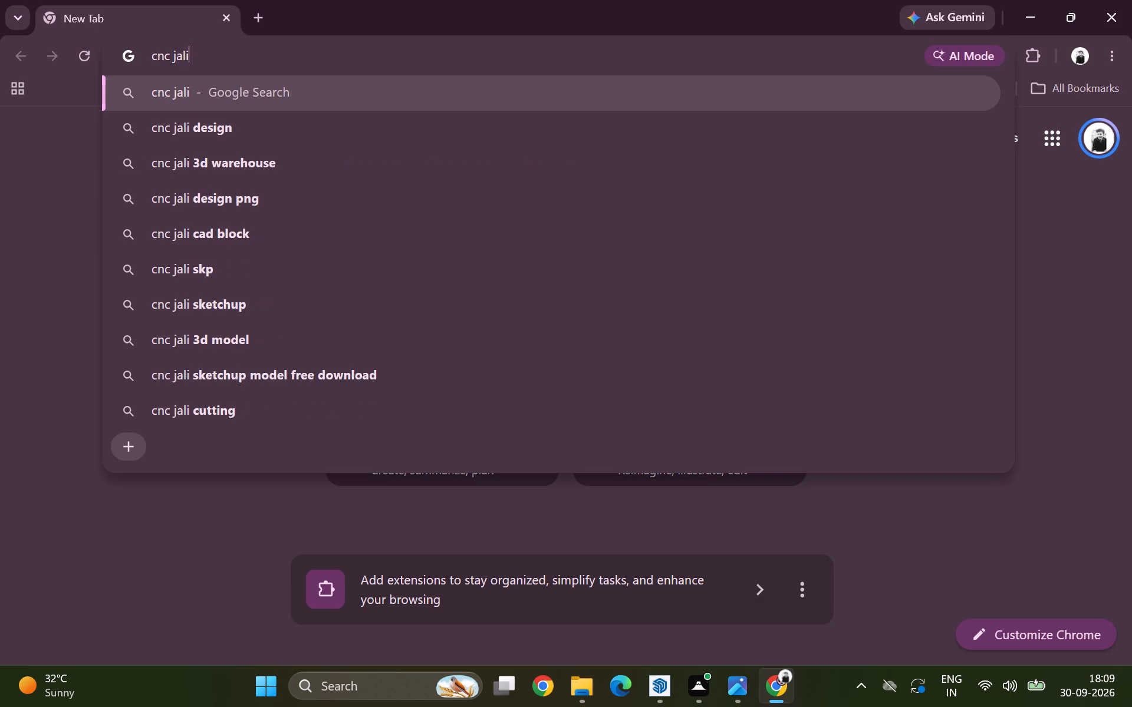
{"action": "key", "text": "space"}
{"action": "left_click", "coordinate": [330, 128]}
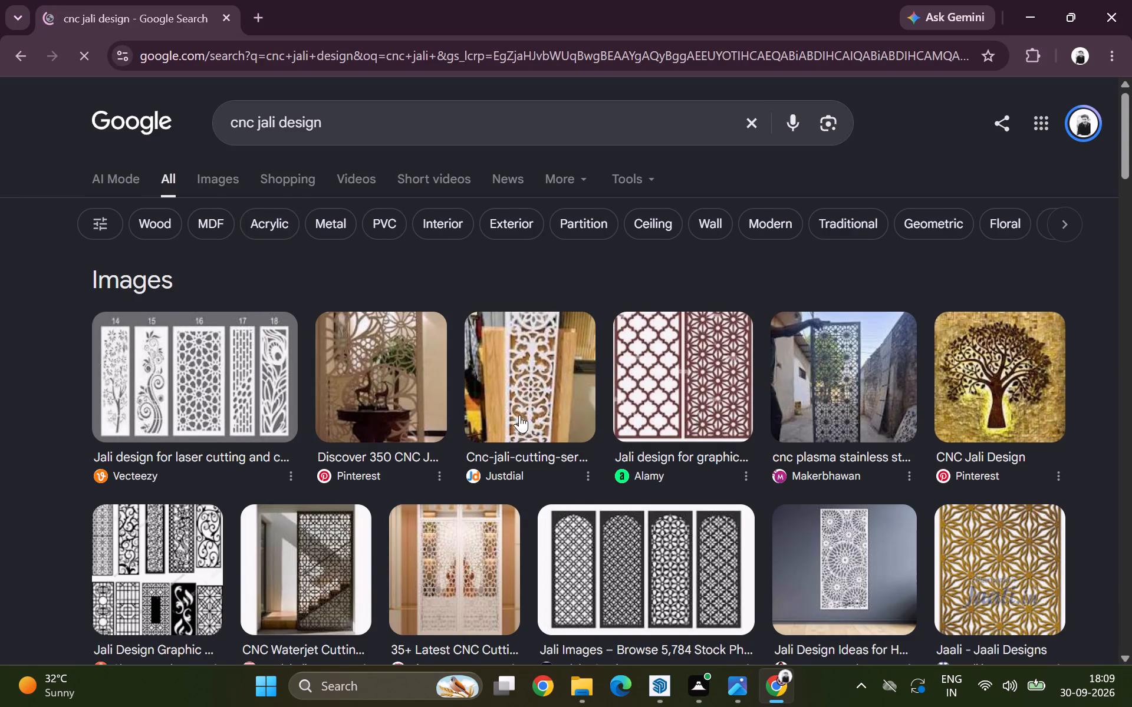
{"action": "scroll", "coordinate": [555, 435], "scroll_direction": "down", "scroll_amount": 3}
{"action": "scroll", "coordinate": [195, 279], "scroll_direction": "up", "scroll_amount": 3}
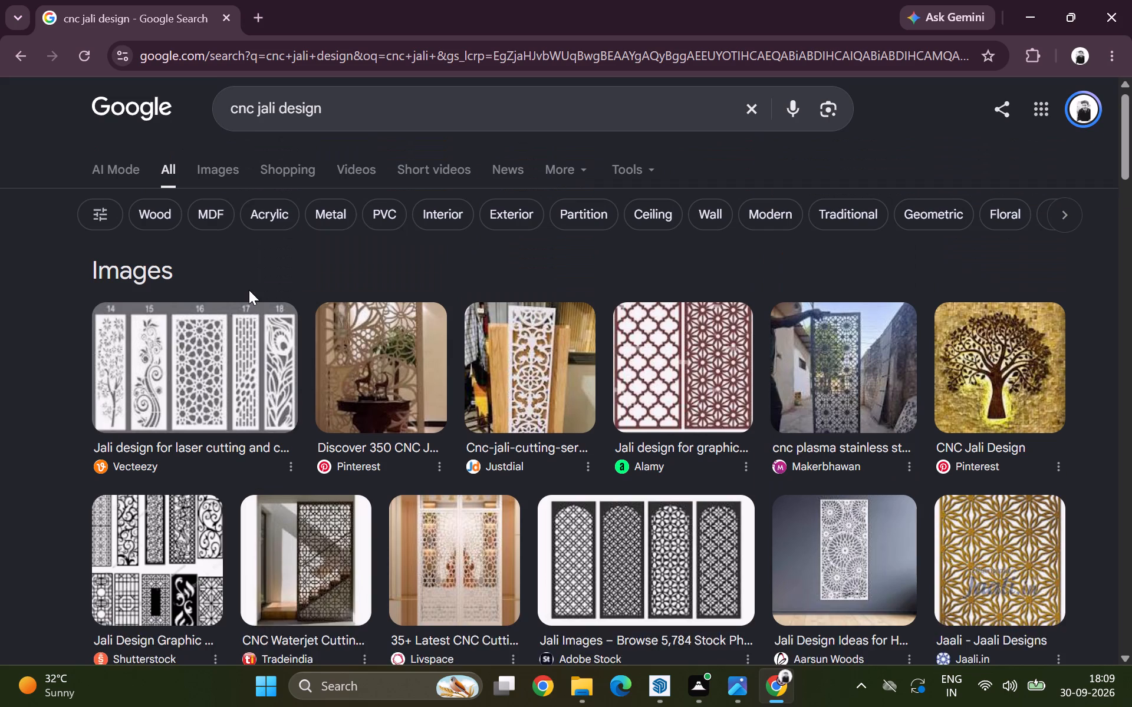
{"action": "left_click", "coordinate": [219, 185]}
Save the black-and-white peacock-feather jali image as a JPEG in Downloads, and return to the SketchUp model.
{"action": "scroll", "coordinate": [462, 382], "scroll_direction": "down", "scroll_amount": 2}
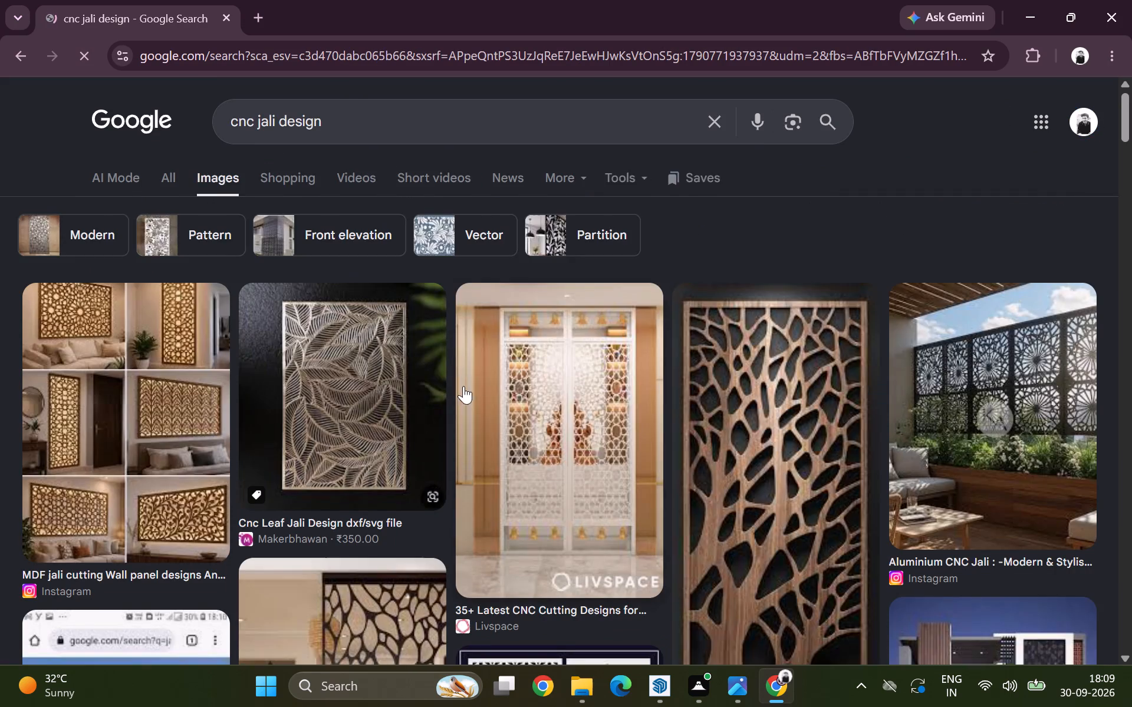
{"action": "scroll", "coordinate": [493, 404], "scroll_direction": "down", "scroll_amount": 3}
{"action": "scroll", "coordinate": [585, 354], "scroll_direction": "down", "scroll_amount": 3}
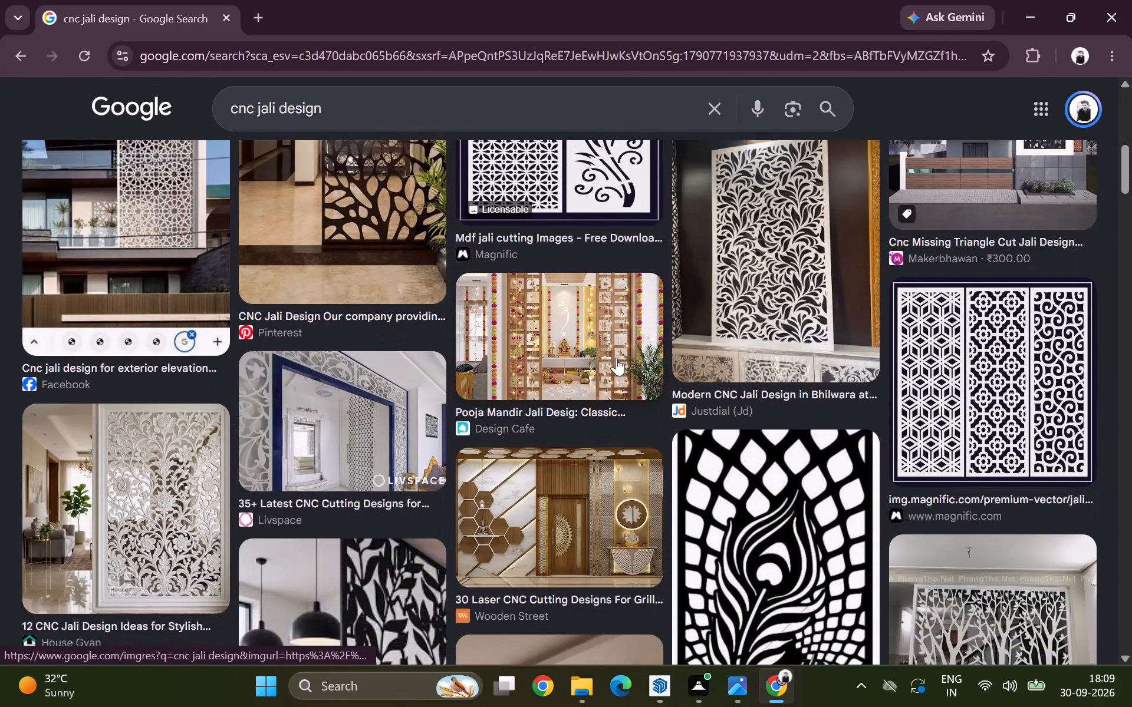
{"action": "right_click", "coordinate": [778, 483]}
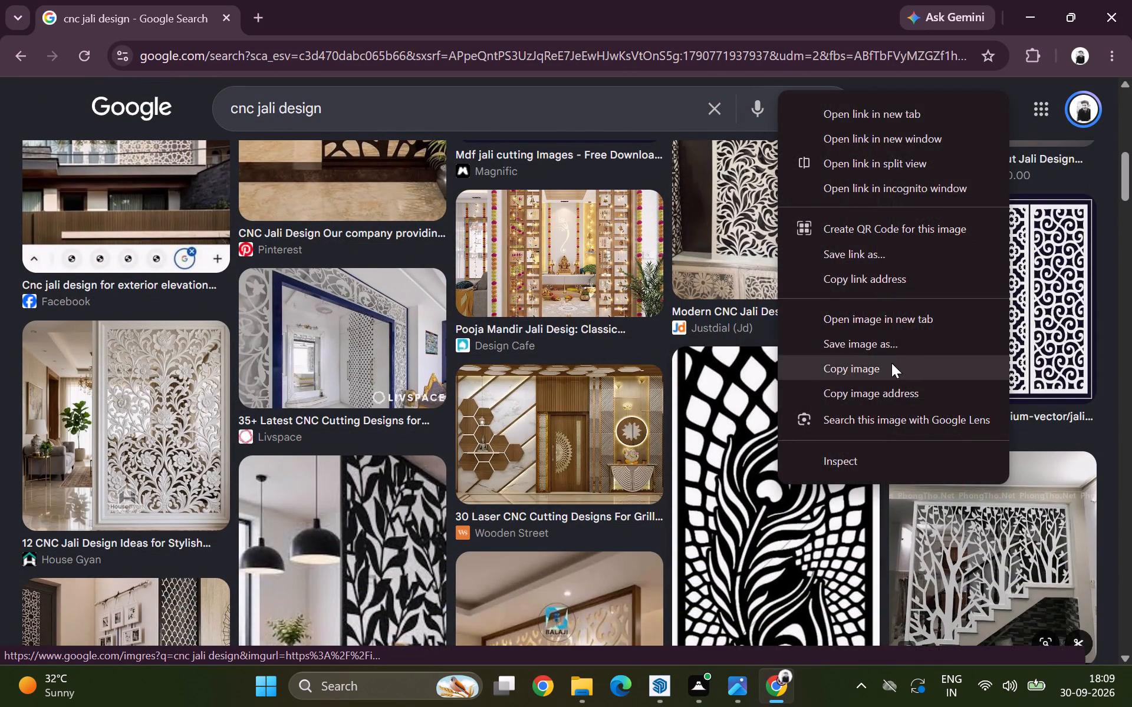
{"action": "left_click", "coordinate": [896, 349]}
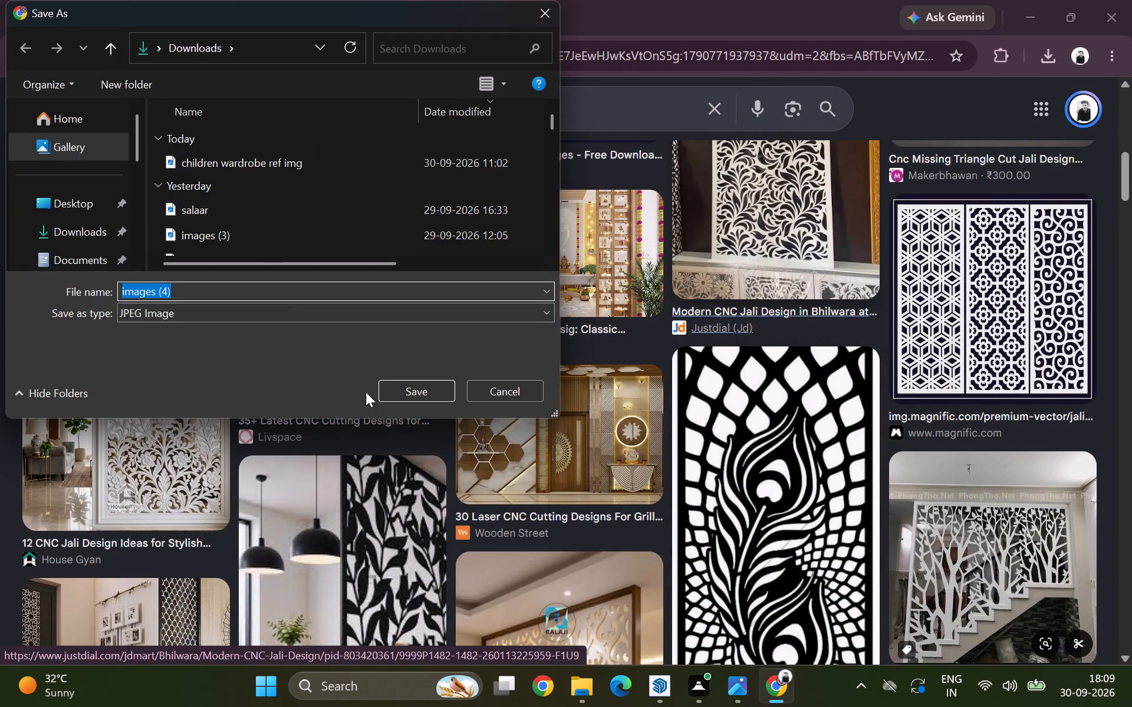
{"action": "left_click", "coordinate": [434, 390]}
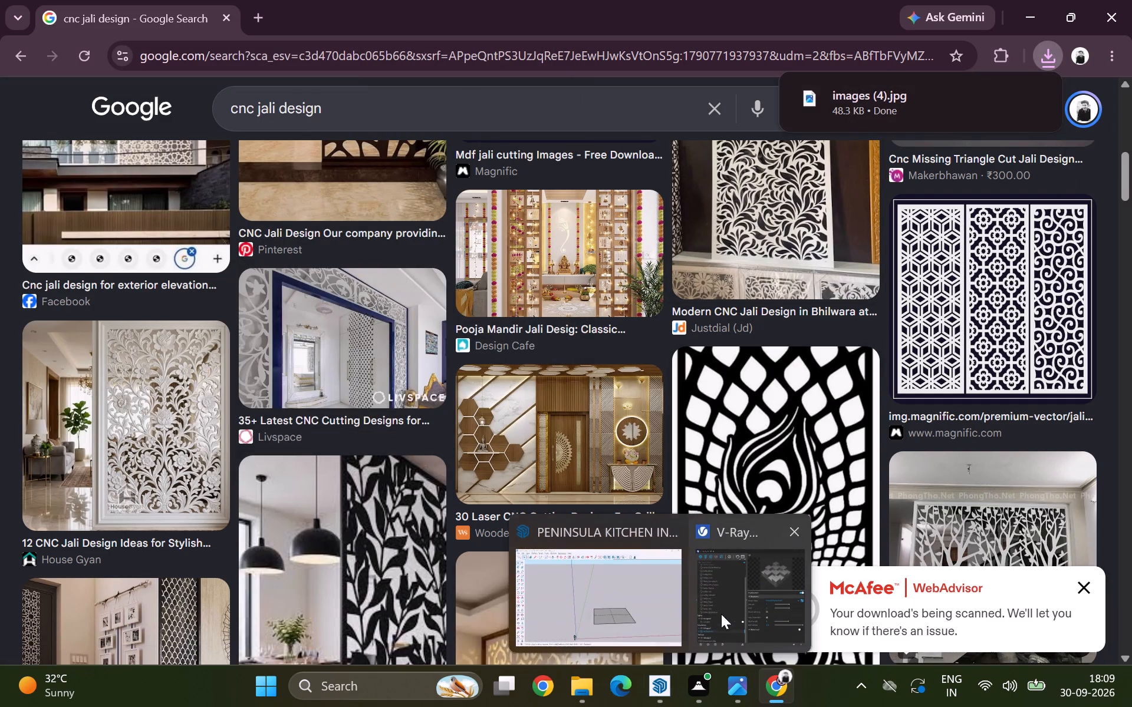
{"action": "left_click", "coordinate": [680, 548]}
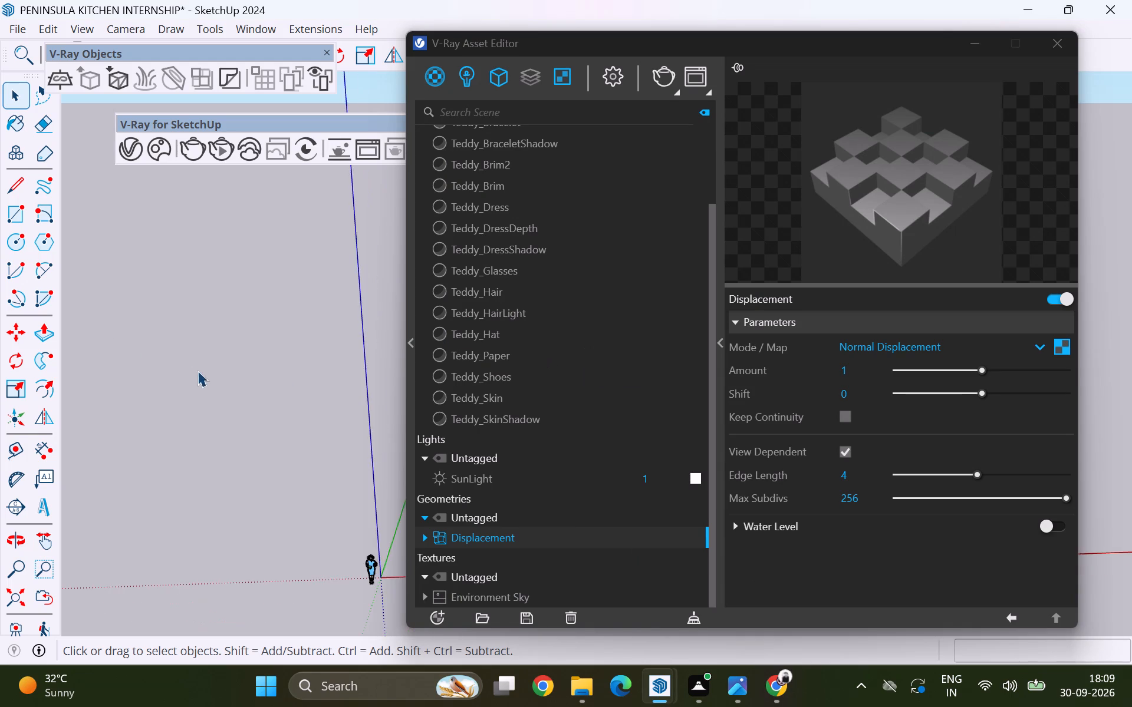
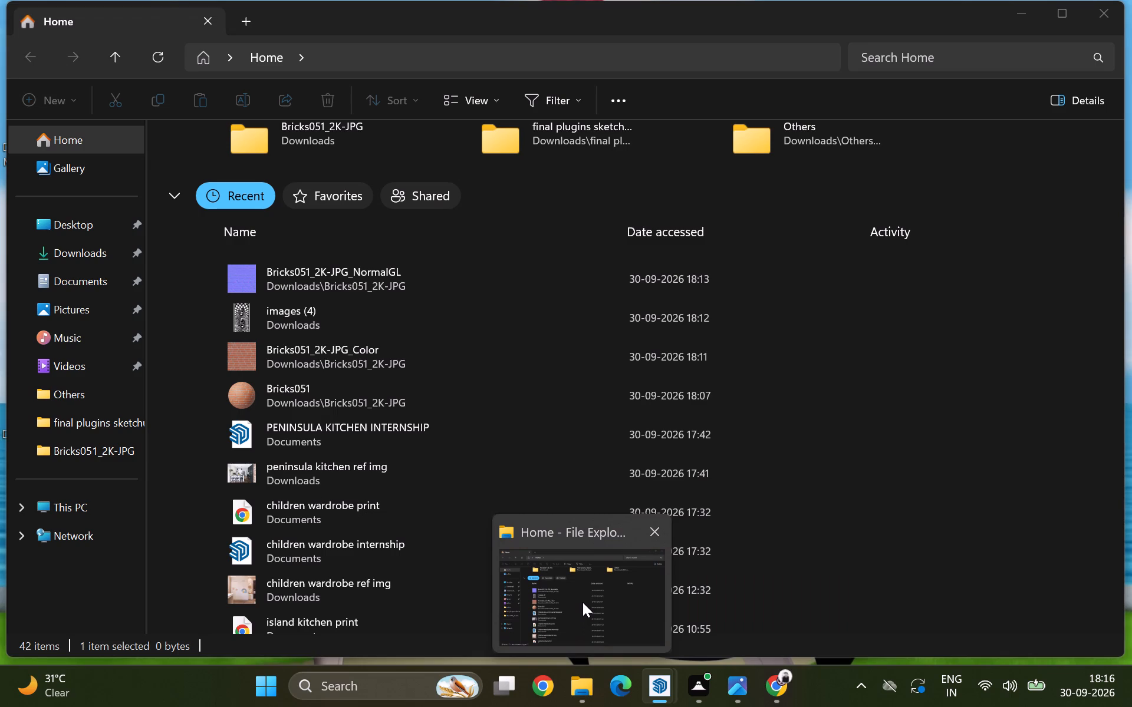
Switch to the open File Explorer window showing the recent files.
{"action": "left_click", "coordinate": [583, 602]}
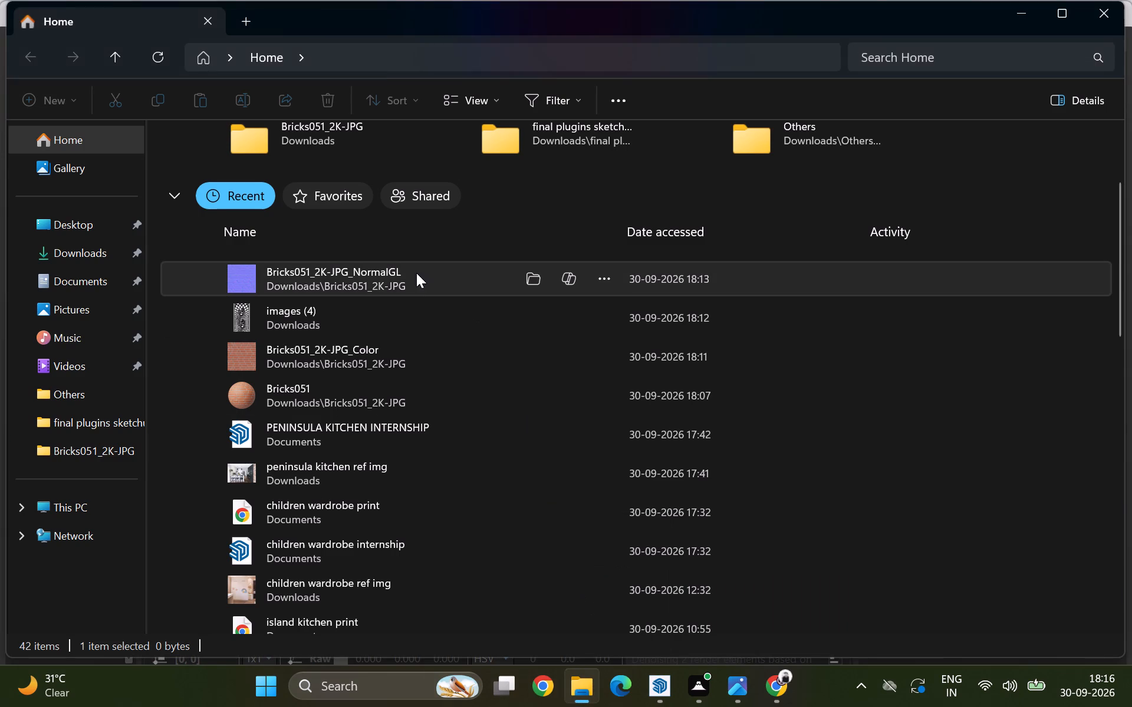
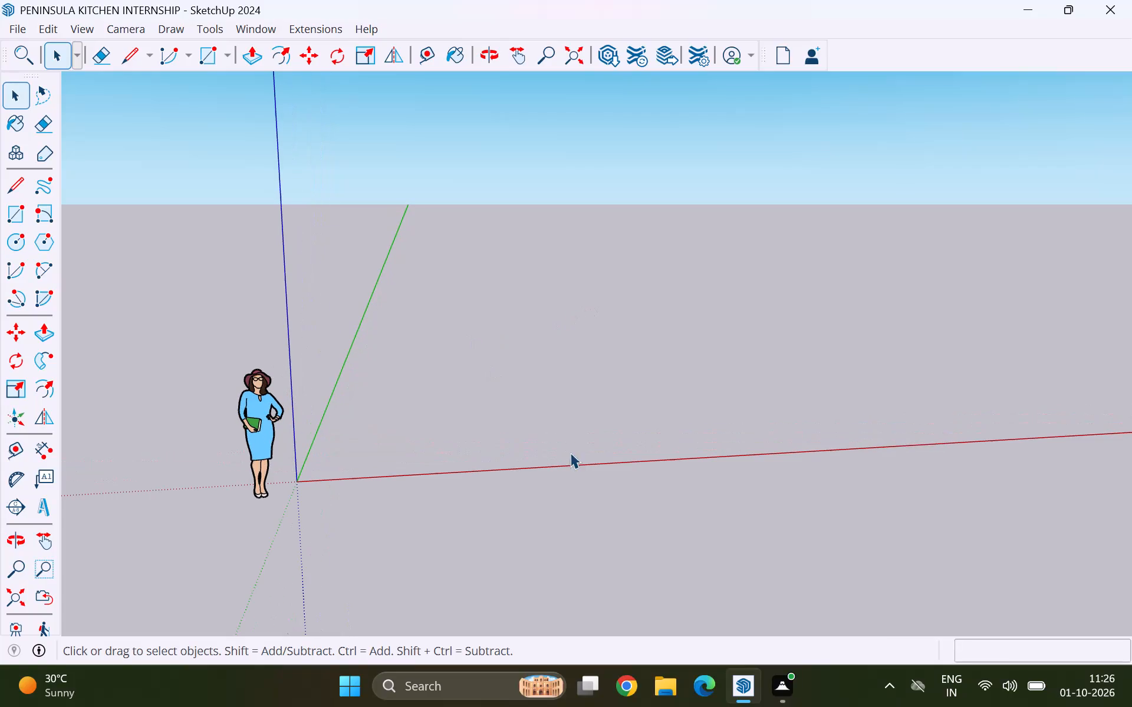
Open the image "peninsula kitchen ref img" from File Explorer's recent files and maximize its viewer window.
{"action": "left_click", "coordinate": [667, 682]}
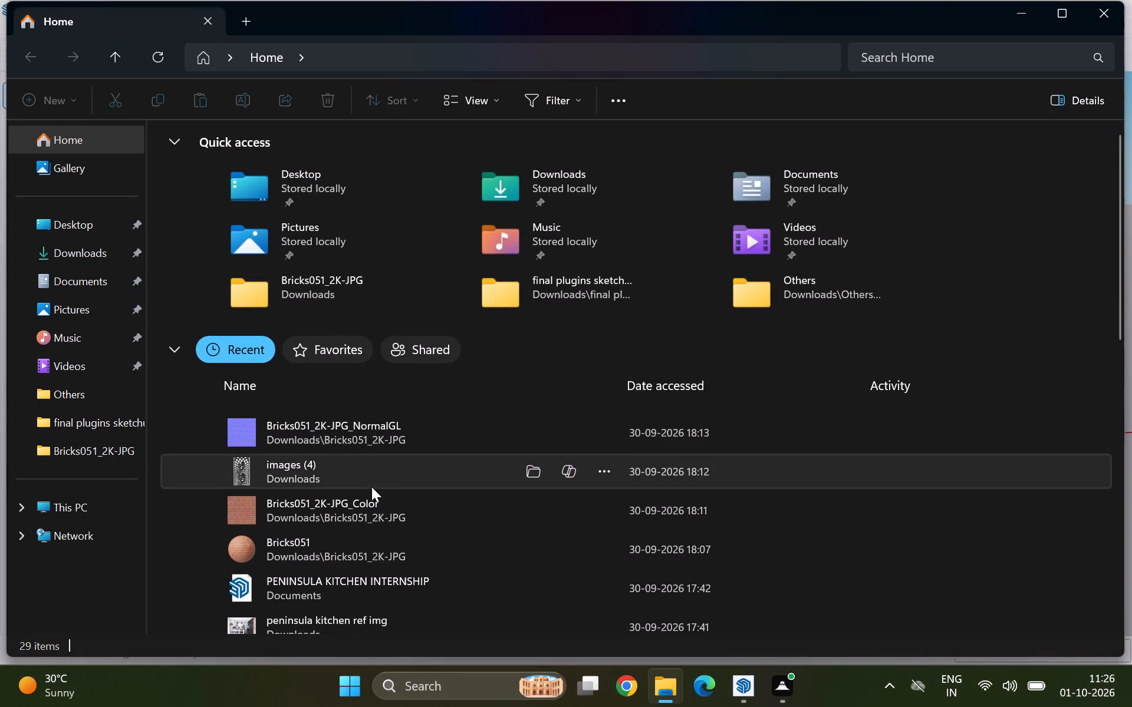
{"action": "scroll", "coordinate": [393, 488], "scroll_direction": "down", "scroll_amount": 2}
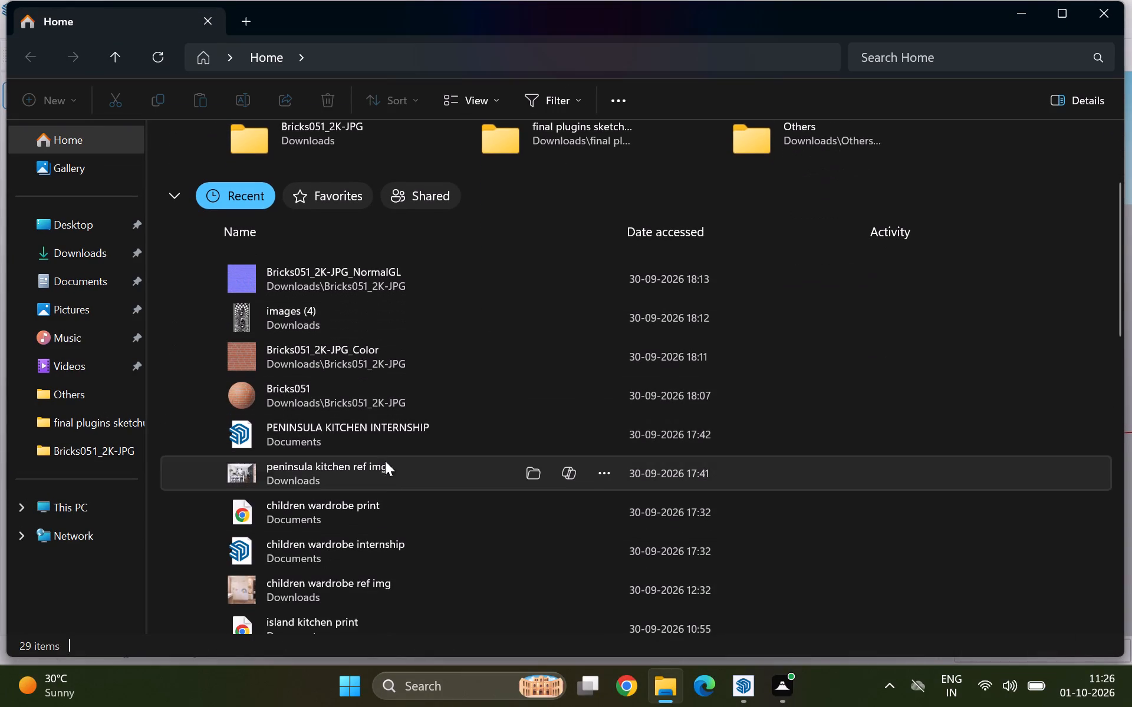
{"action": "right_click", "coordinate": [386, 474]}
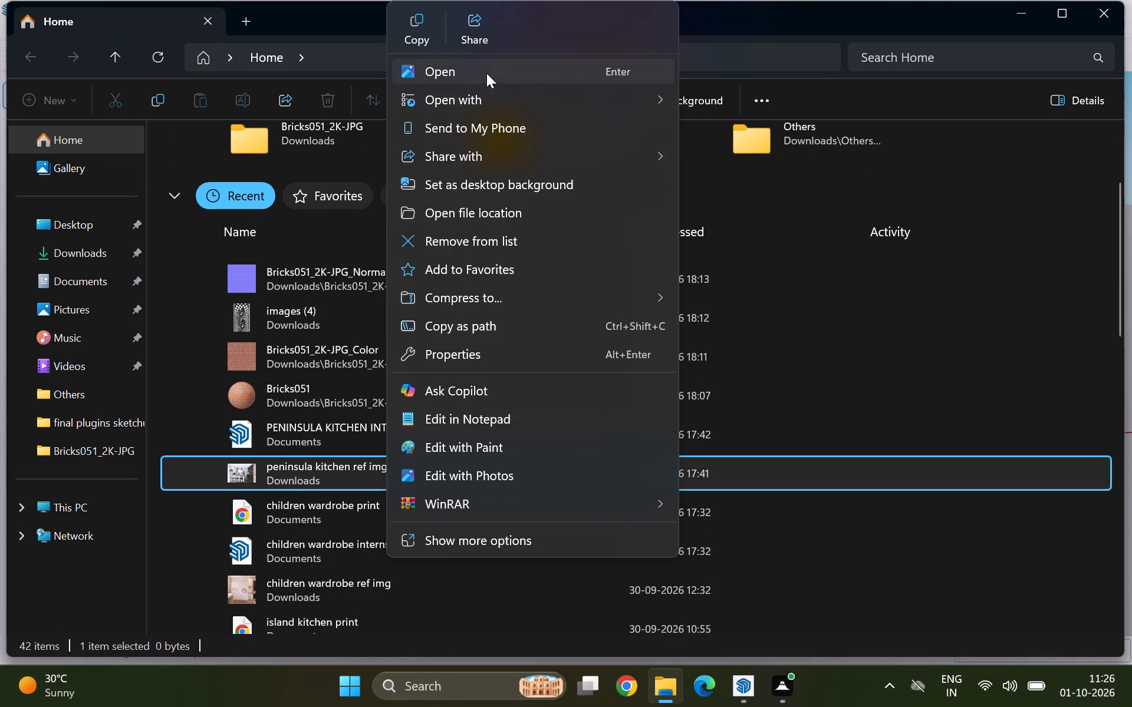
{"action": "left_click", "coordinate": [486, 73]}
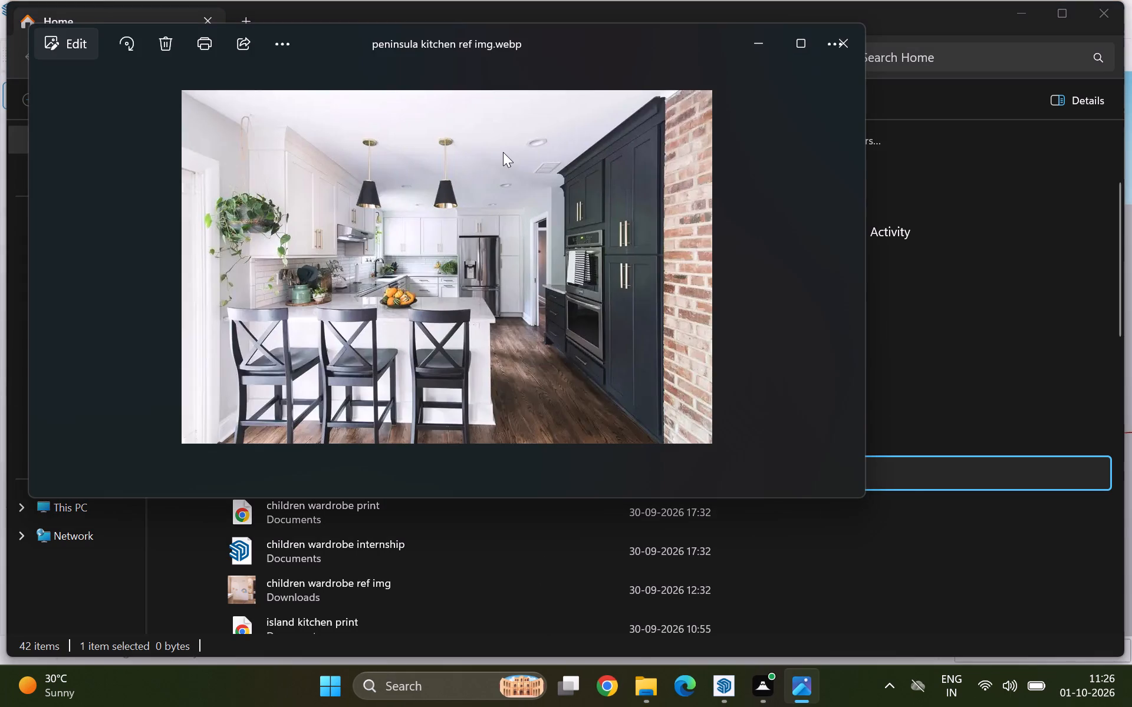
{"action": "left_click", "coordinate": [798, 47]}
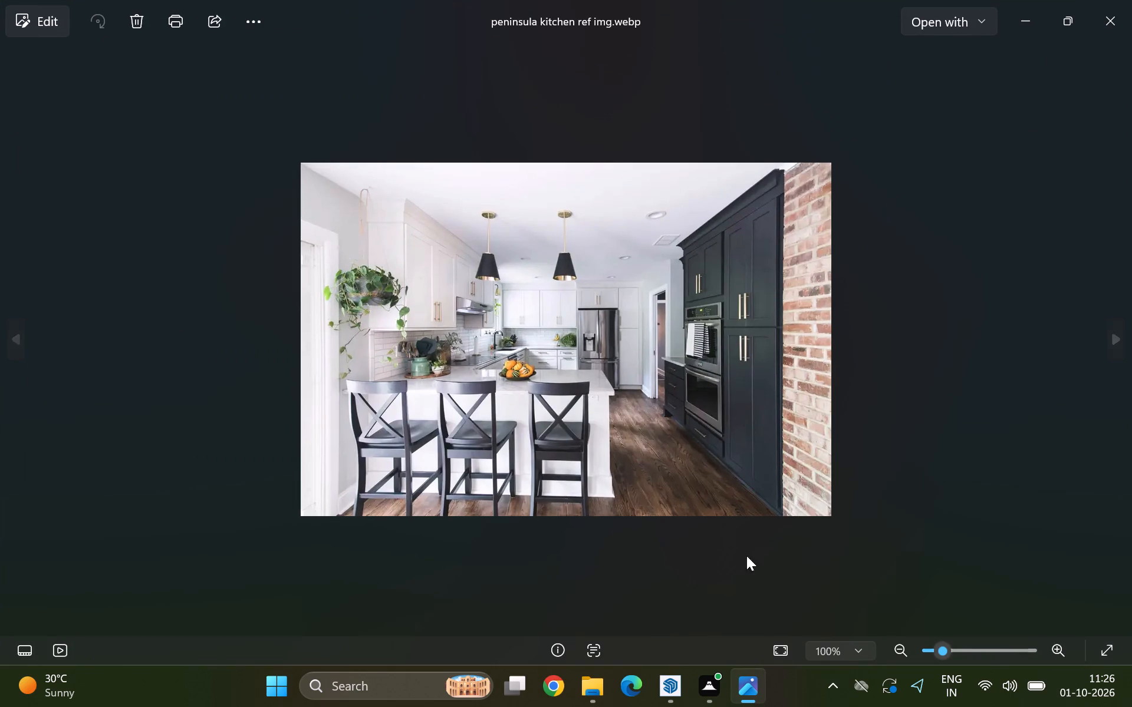
Switch to SketchUp and arrange it side by side with the kitchen reference image in a two-window split.
{"action": "left_click", "coordinate": [671, 691]}
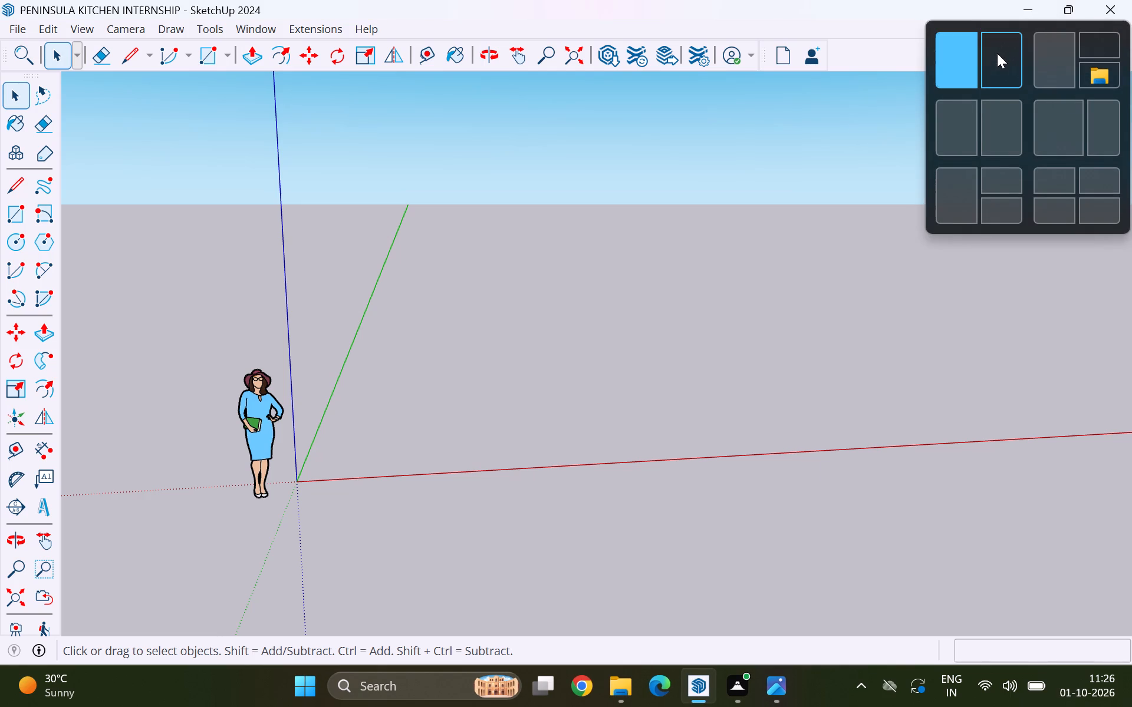
{"action": "left_click", "coordinate": [997, 53]}
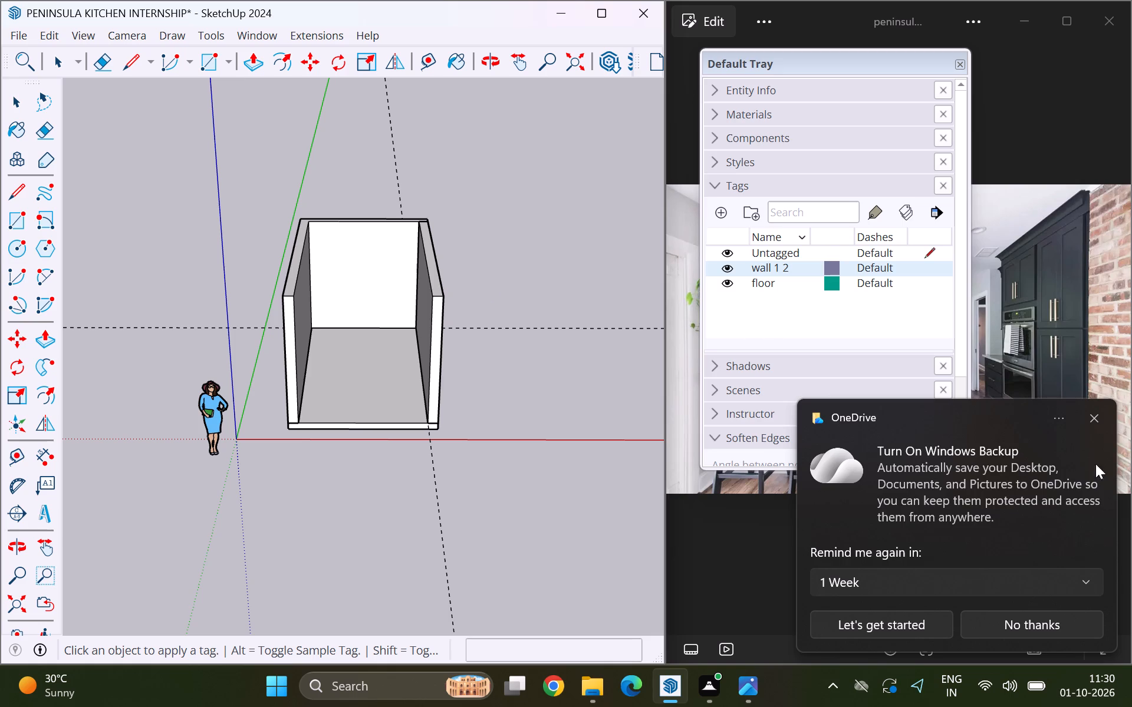
Dismiss the OneDrive backup notification covering the reference image.
{"action": "left_click", "coordinate": [1089, 418]}
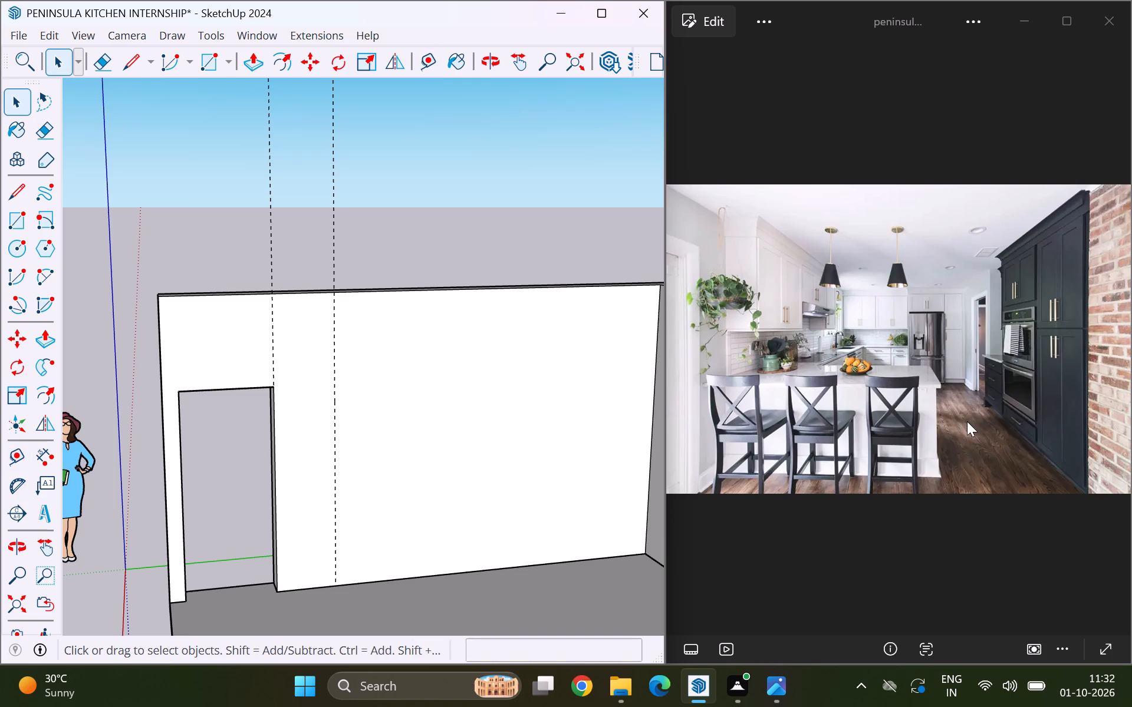
Examine the kitchen reference image up close, comparing the peninsula, cabinets and door wall with the modelled room.
{"action": "middle_click_drag", "start_coordinate": [929, 327], "coordinate": [884, 352]}
{"action": "scroll", "coordinate": [791, 334], "scroll_direction": "up", "scroll_amount": 6}
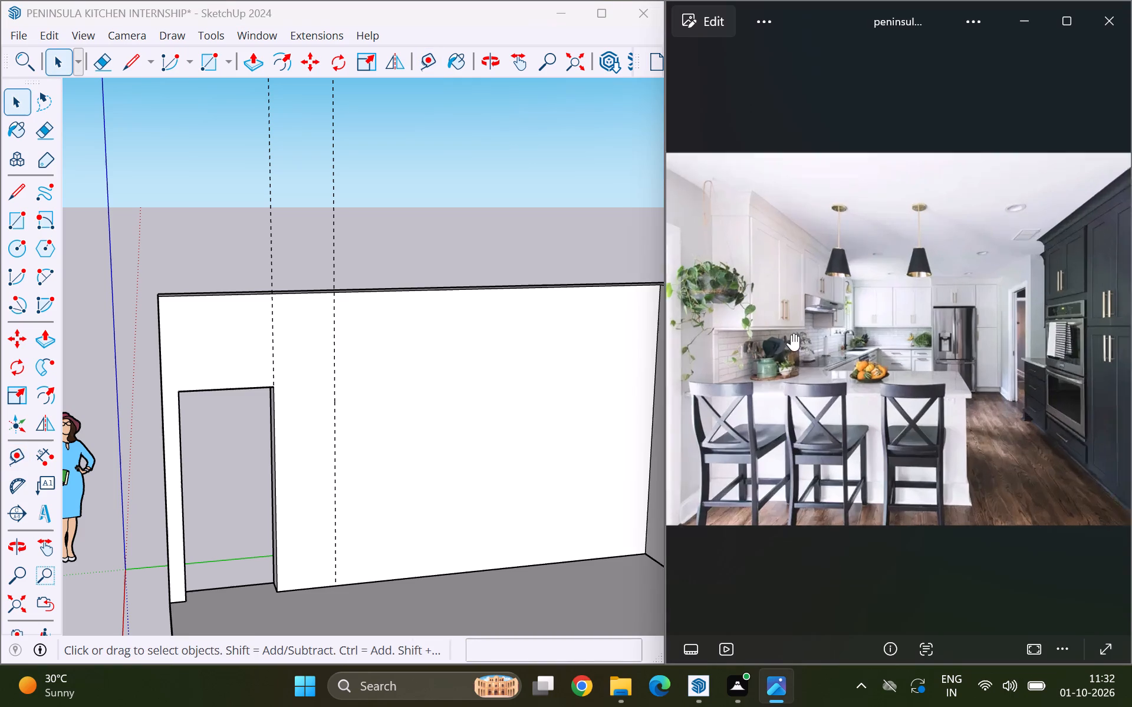
{"action": "scroll", "coordinate": [925, 406], "scroll_direction": "down", "scroll_amount": 11}
{"action": "scroll", "coordinate": [686, 277], "scroll_direction": "up", "scroll_amount": 5}
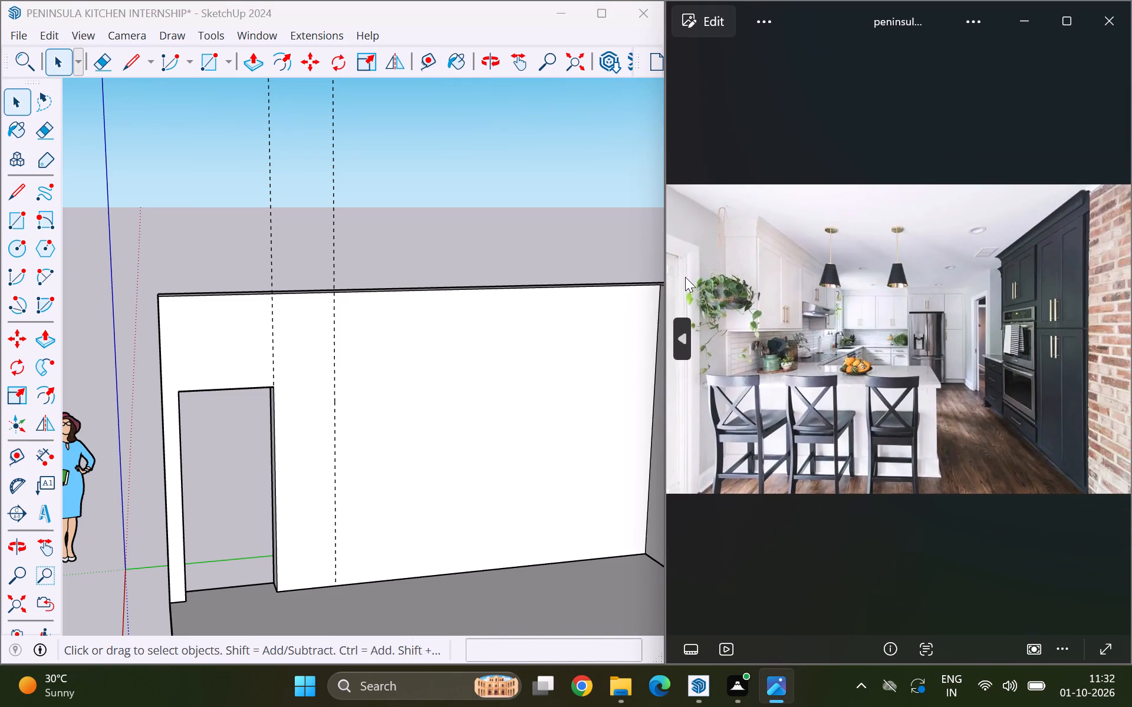
{"action": "scroll", "coordinate": [822, 408], "scroll_direction": "up", "scroll_amount": 5}
{"action": "scroll", "coordinate": [938, 427], "scroll_direction": "down", "scroll_amount": 3}
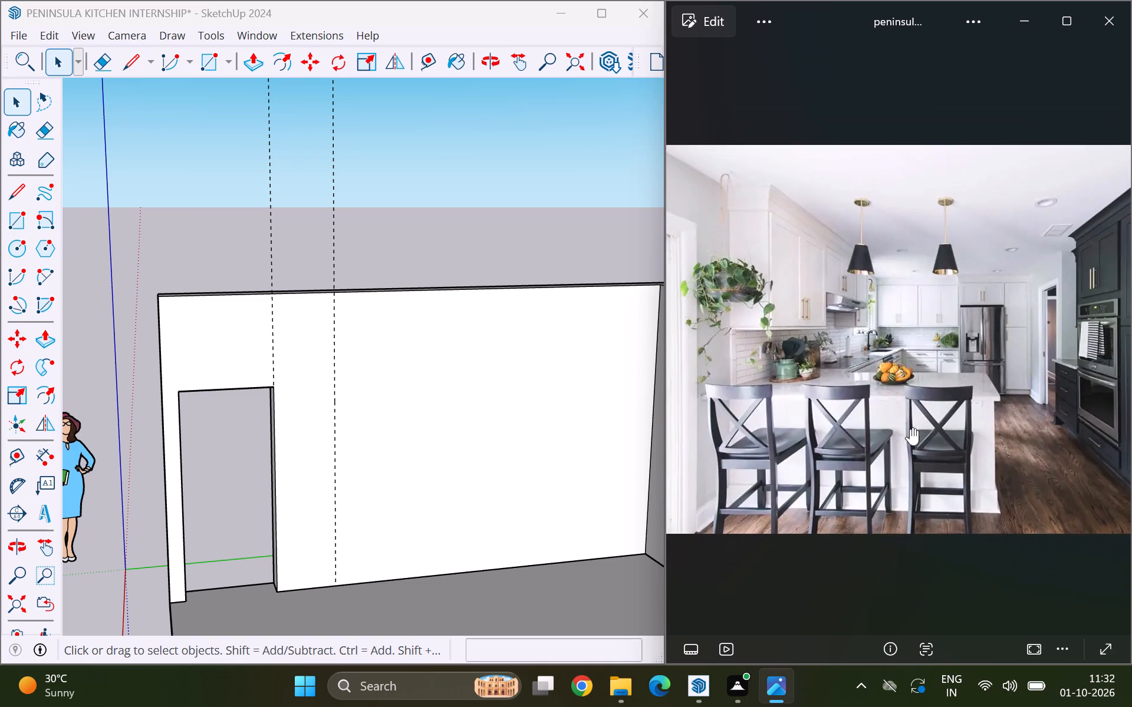
{"action": "scroll", "coordinate": [900, 416], "scroll_direction": "down", "scroll_amount": 2}
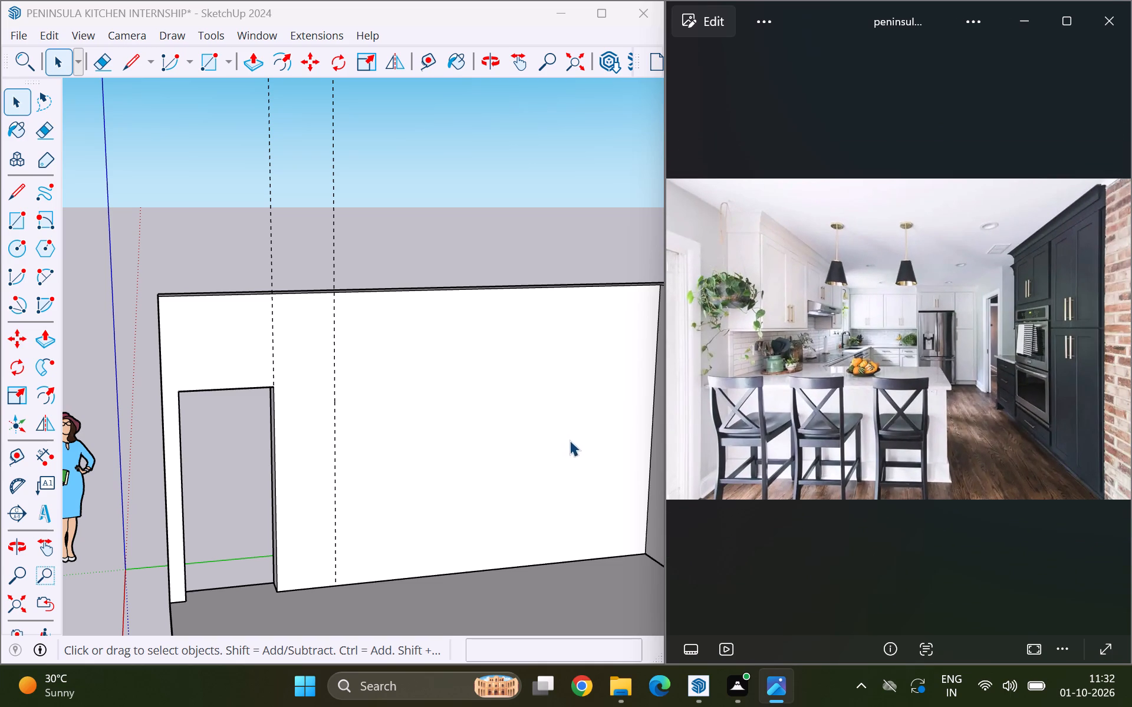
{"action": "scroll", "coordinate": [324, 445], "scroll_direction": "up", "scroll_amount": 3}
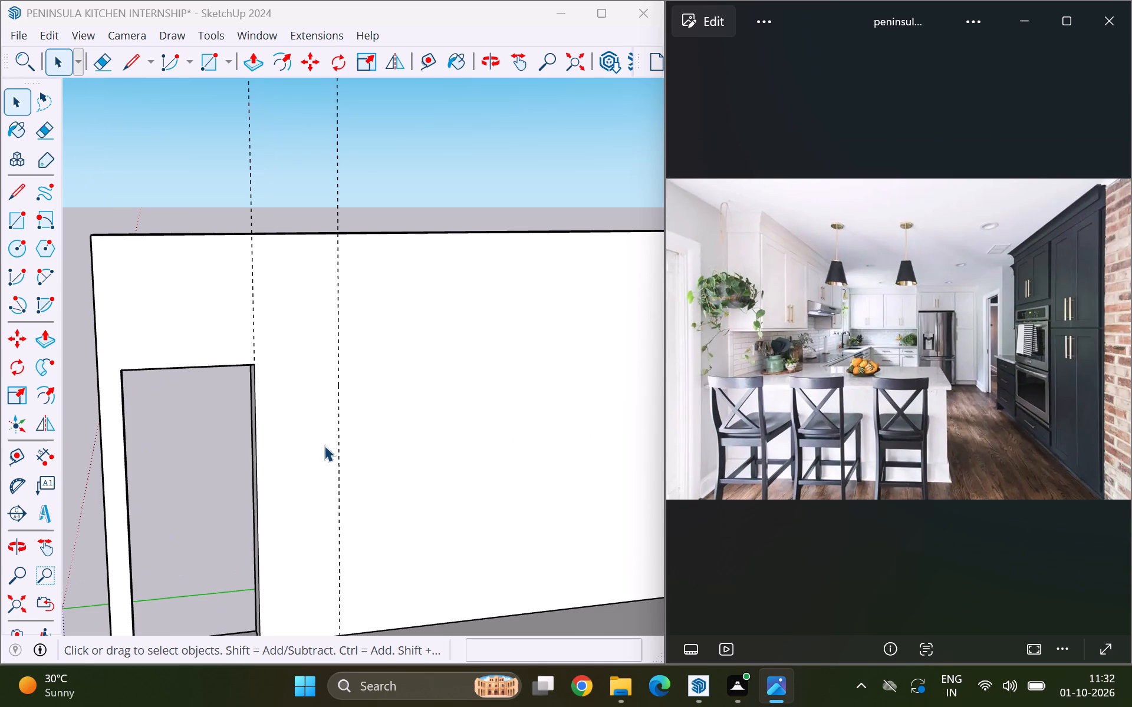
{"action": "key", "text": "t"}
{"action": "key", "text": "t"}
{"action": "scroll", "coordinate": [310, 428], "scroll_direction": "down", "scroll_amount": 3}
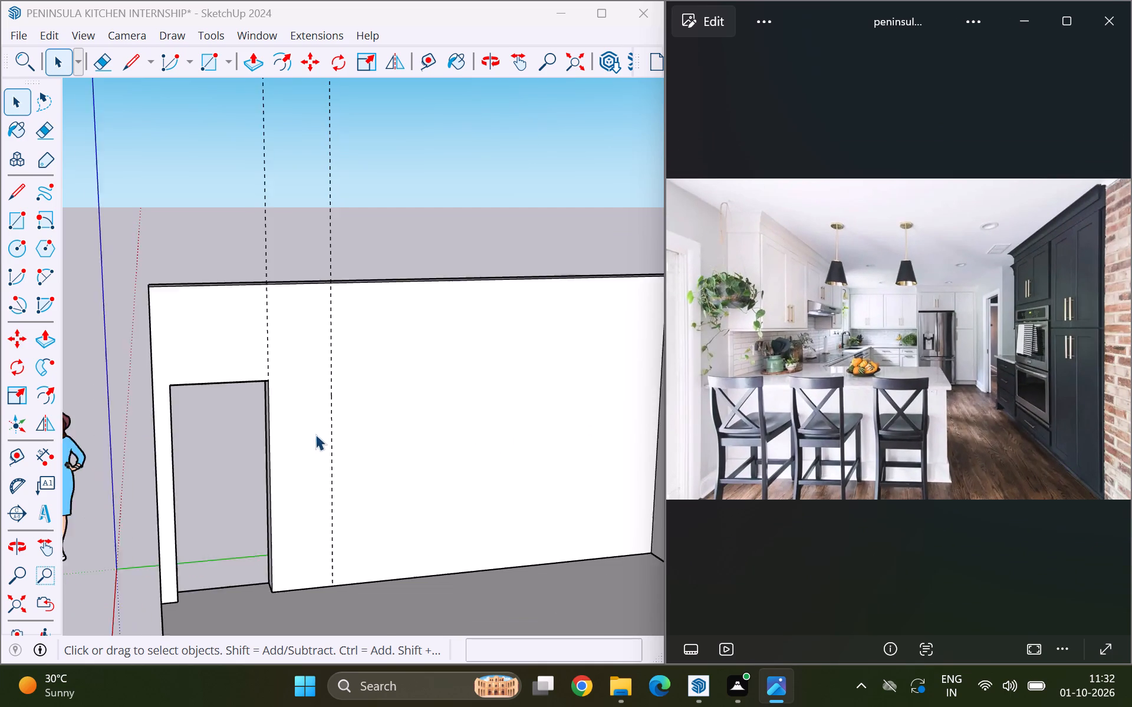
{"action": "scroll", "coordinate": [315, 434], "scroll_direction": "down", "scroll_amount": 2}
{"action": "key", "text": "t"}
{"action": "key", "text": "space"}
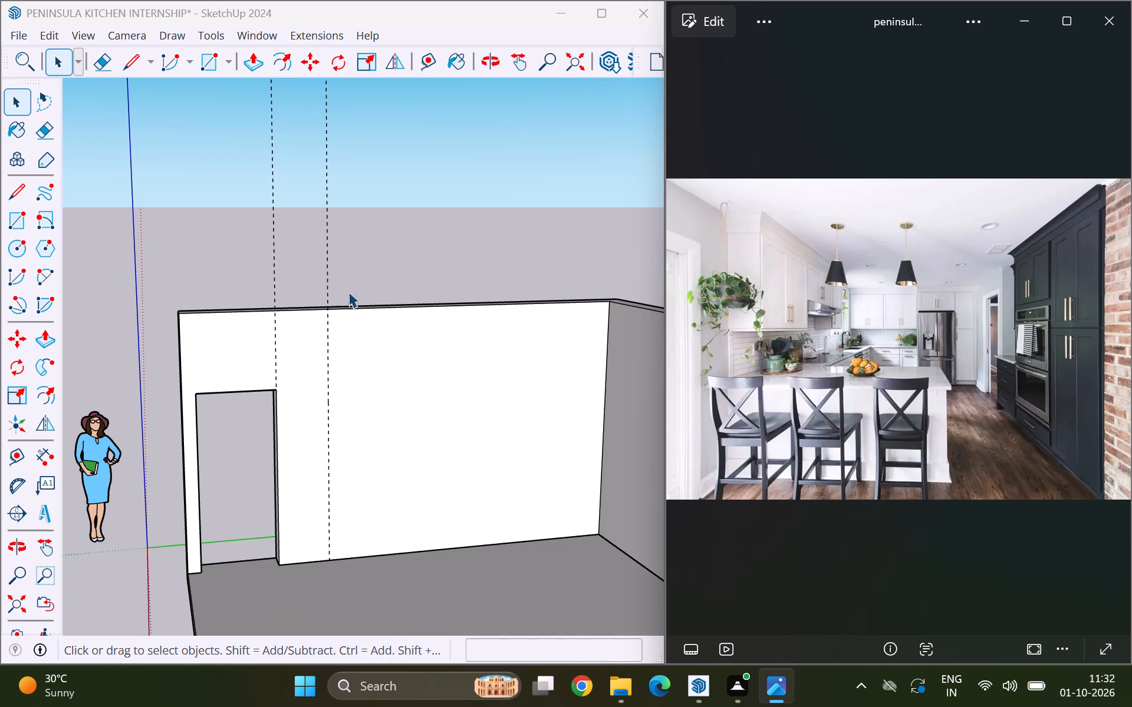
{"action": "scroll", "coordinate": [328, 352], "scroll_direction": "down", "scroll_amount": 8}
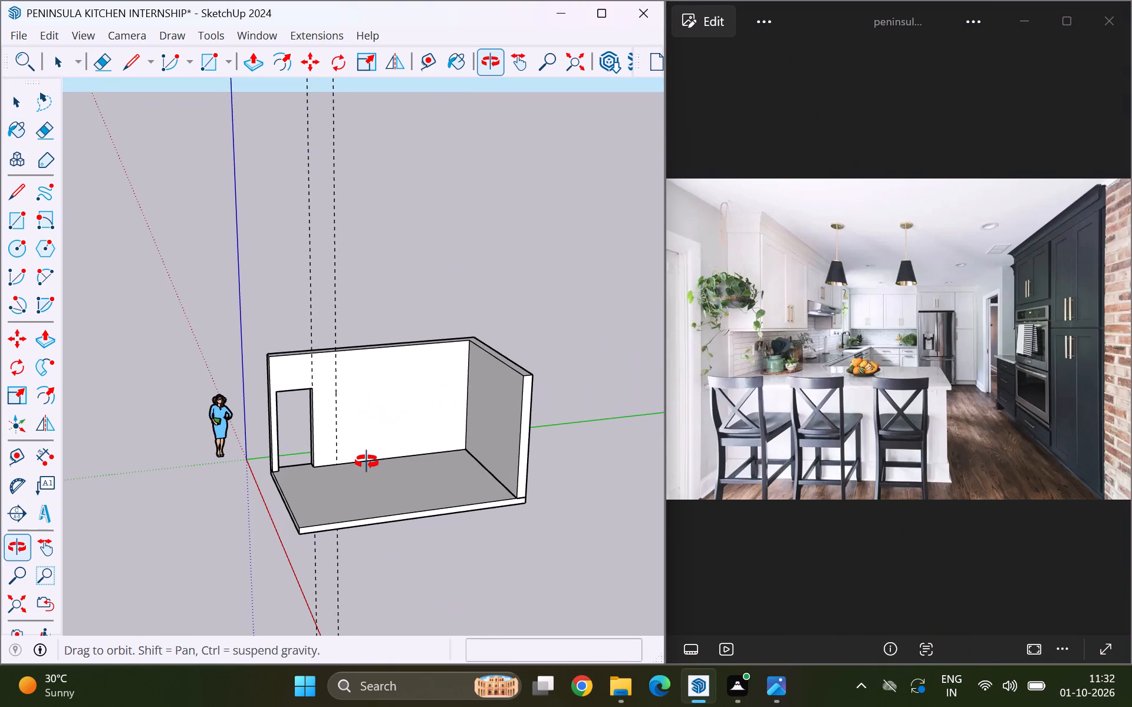
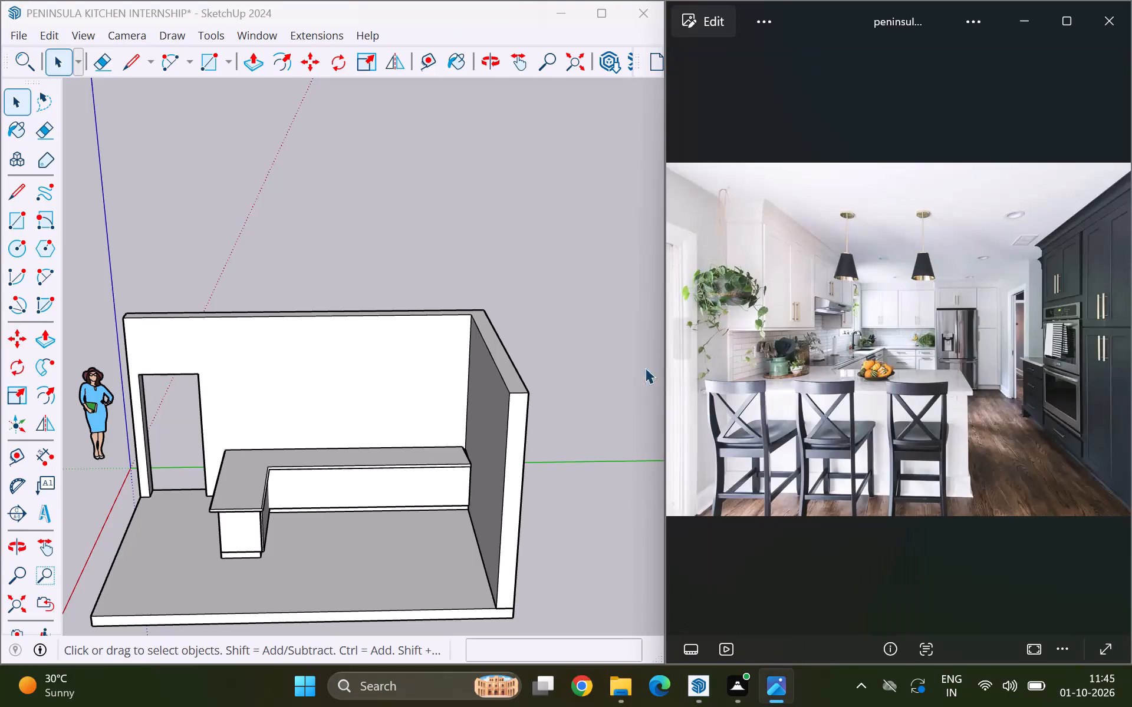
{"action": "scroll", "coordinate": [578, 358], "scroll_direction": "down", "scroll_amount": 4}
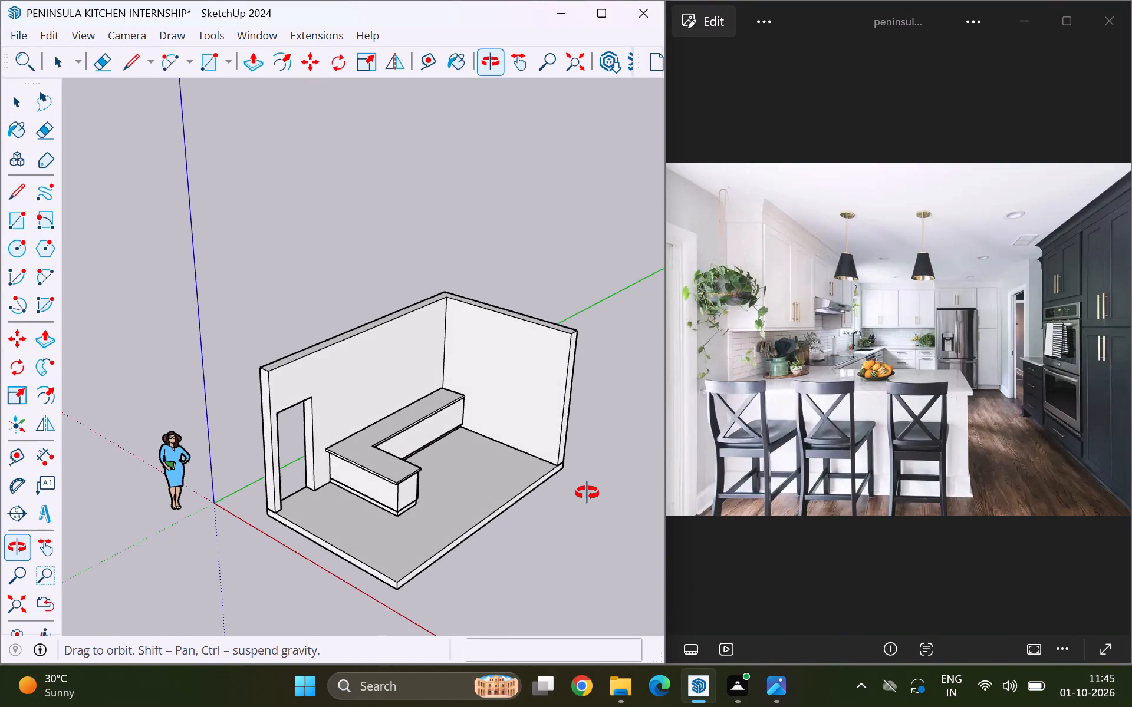
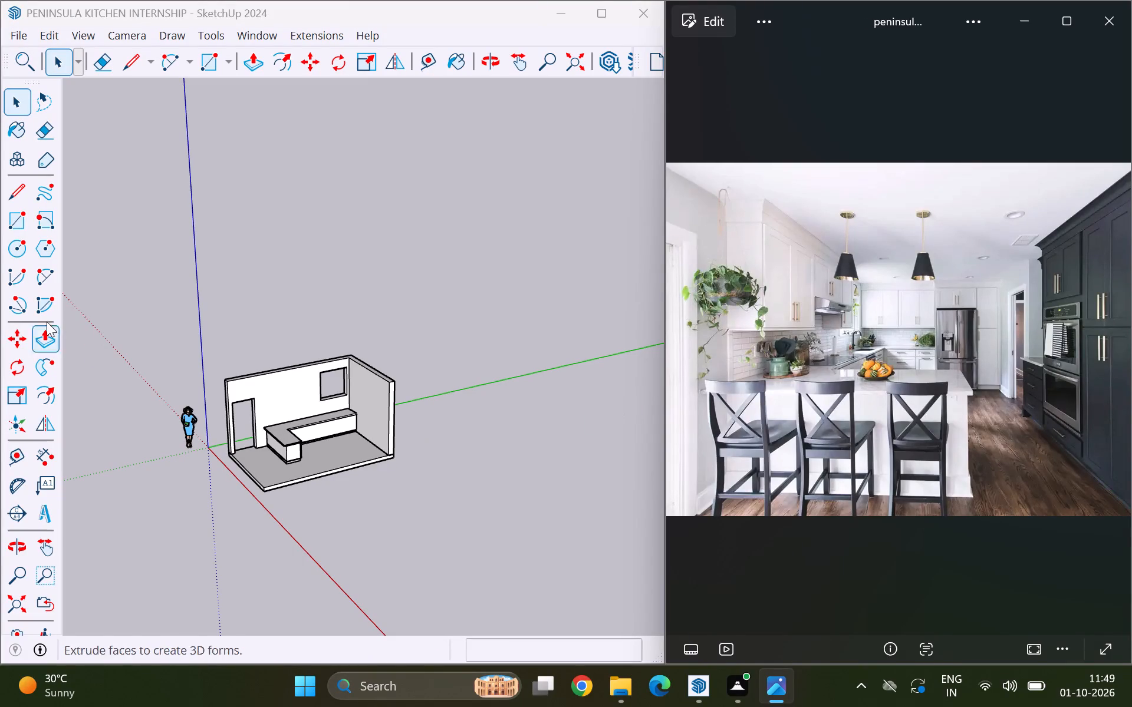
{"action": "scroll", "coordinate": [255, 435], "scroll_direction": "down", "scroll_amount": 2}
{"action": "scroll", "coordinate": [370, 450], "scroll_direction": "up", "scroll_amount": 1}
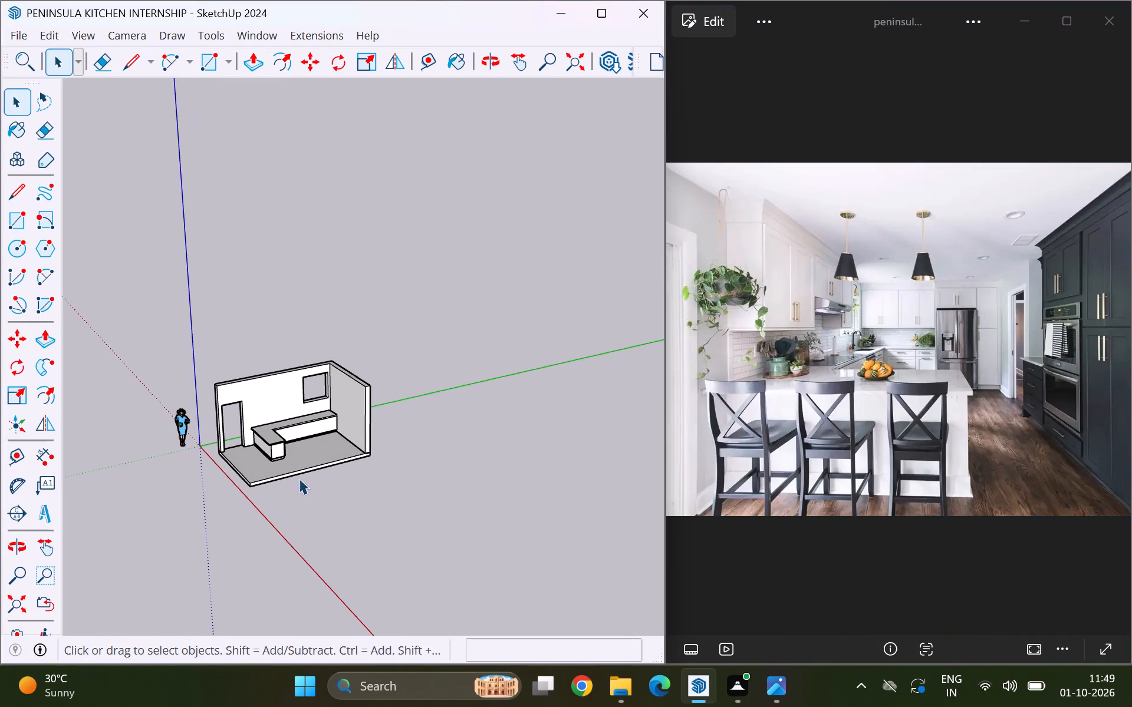
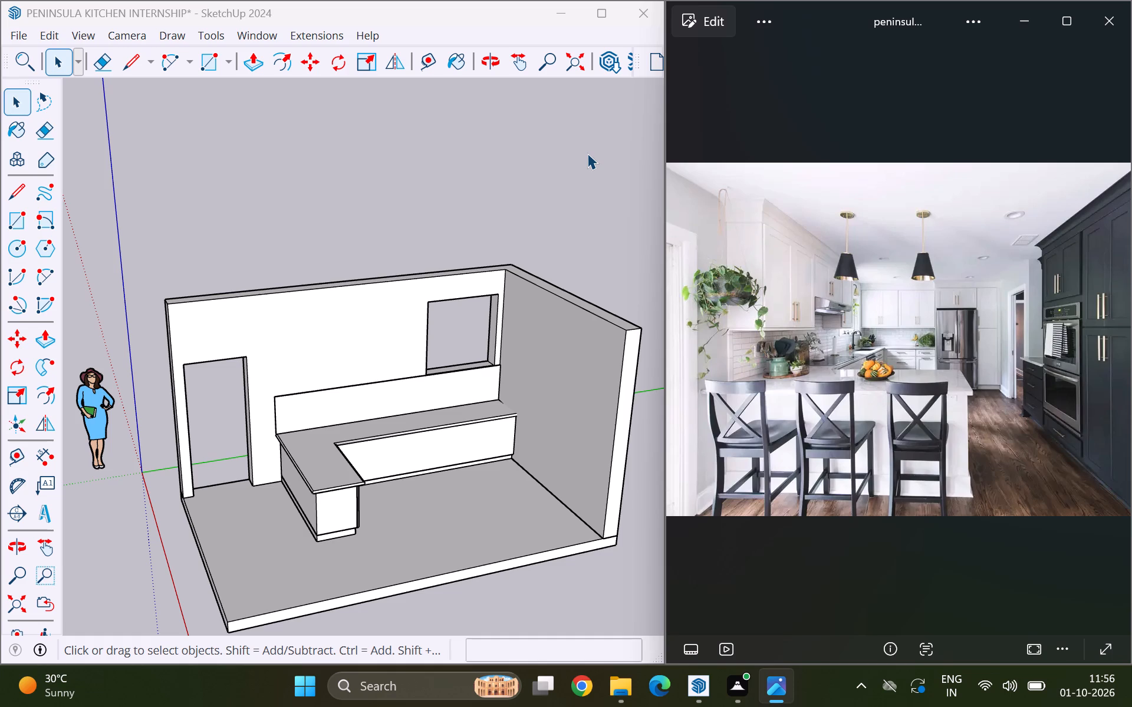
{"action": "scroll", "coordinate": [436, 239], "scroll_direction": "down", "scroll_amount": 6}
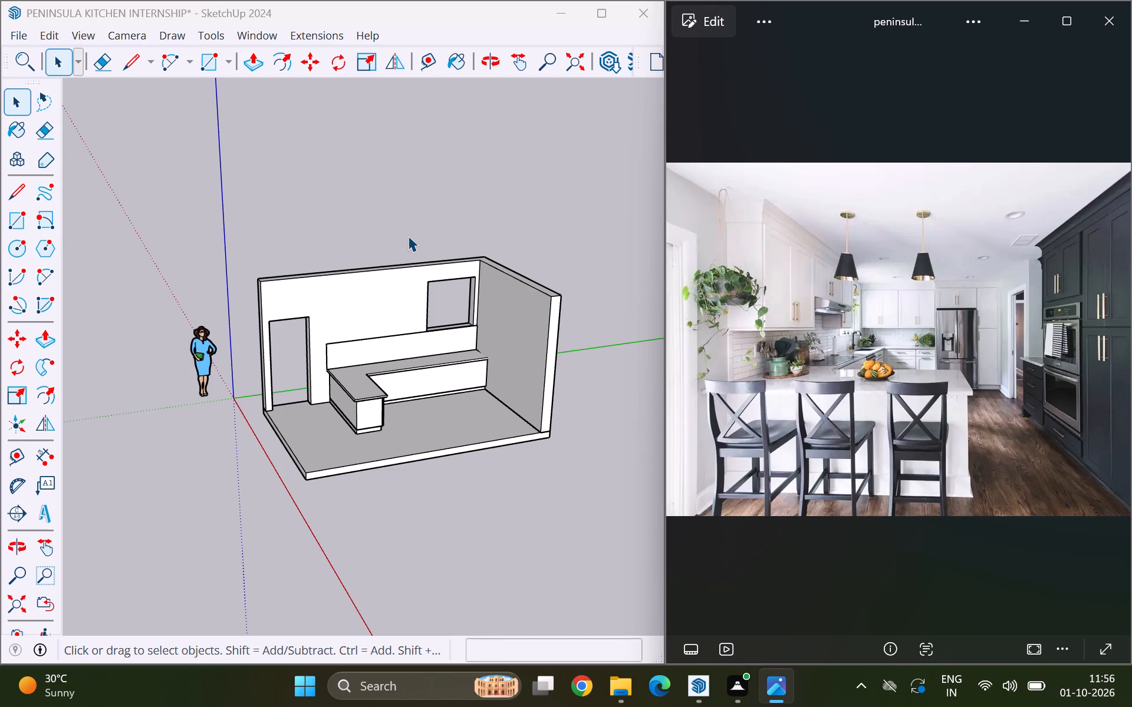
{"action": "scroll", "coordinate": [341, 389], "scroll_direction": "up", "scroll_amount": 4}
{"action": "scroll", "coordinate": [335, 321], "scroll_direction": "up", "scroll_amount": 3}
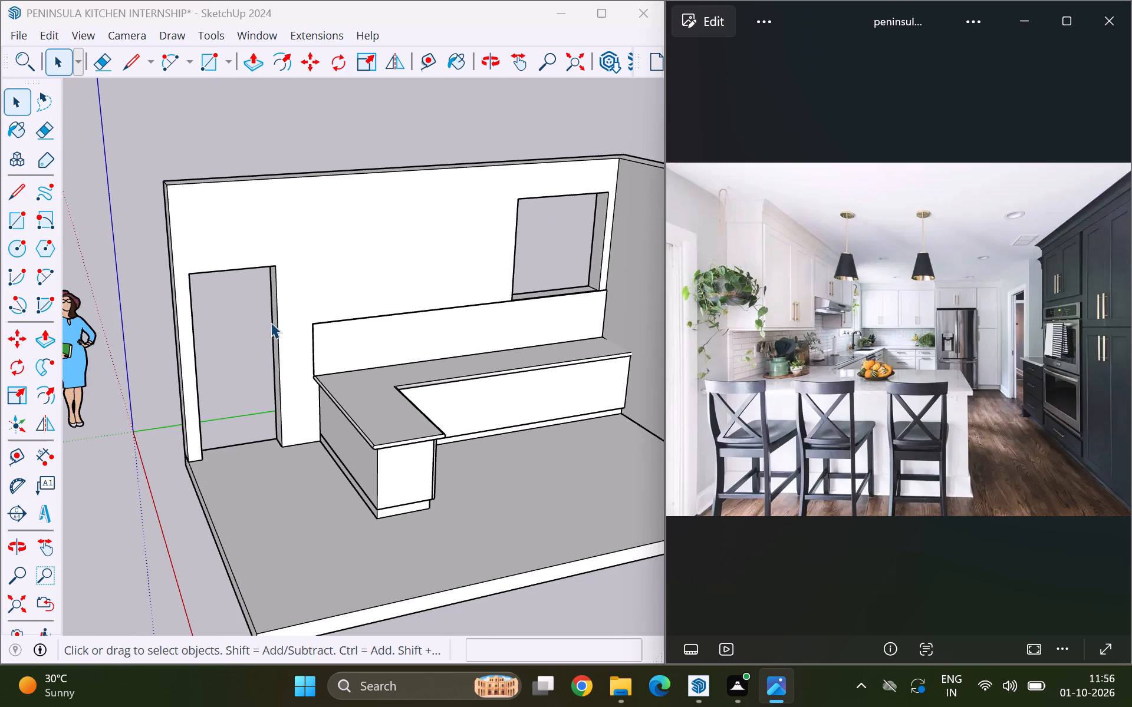
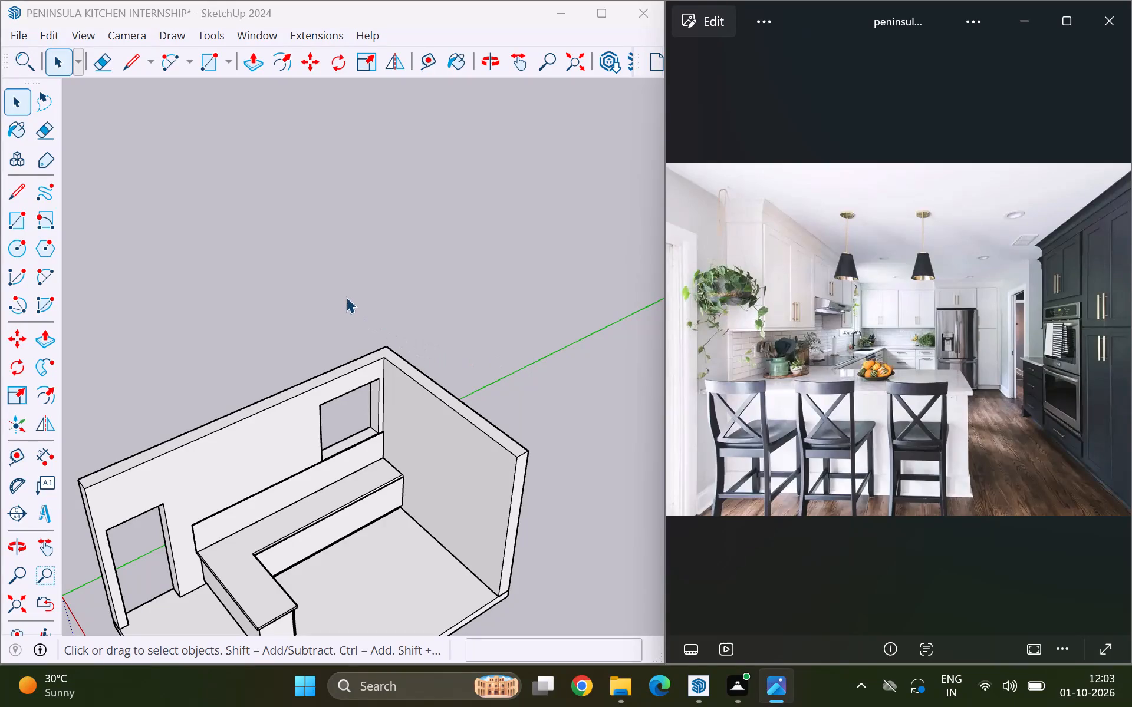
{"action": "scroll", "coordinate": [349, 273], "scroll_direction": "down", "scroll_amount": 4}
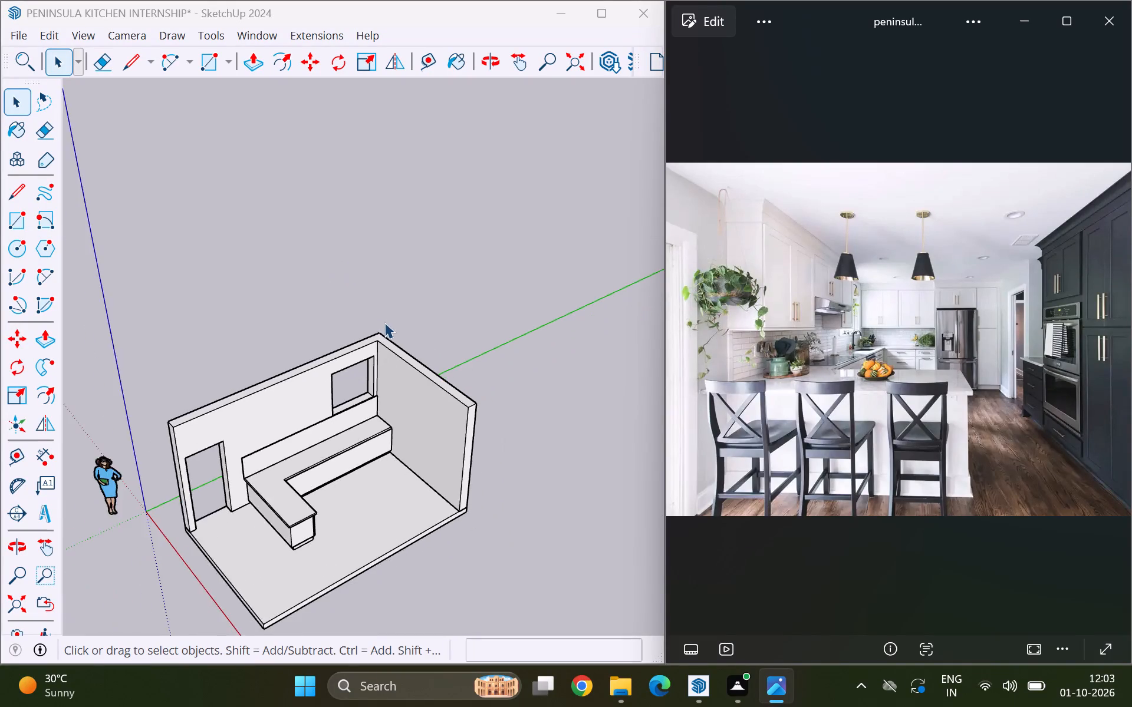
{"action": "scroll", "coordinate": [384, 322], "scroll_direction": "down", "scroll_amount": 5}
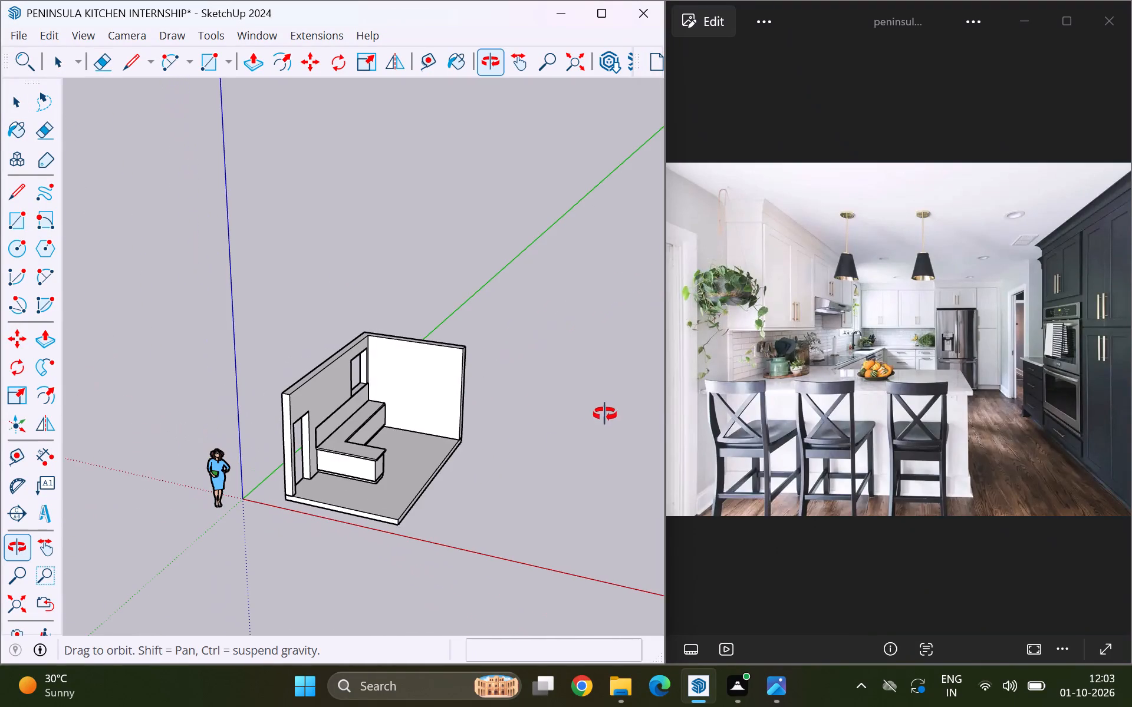
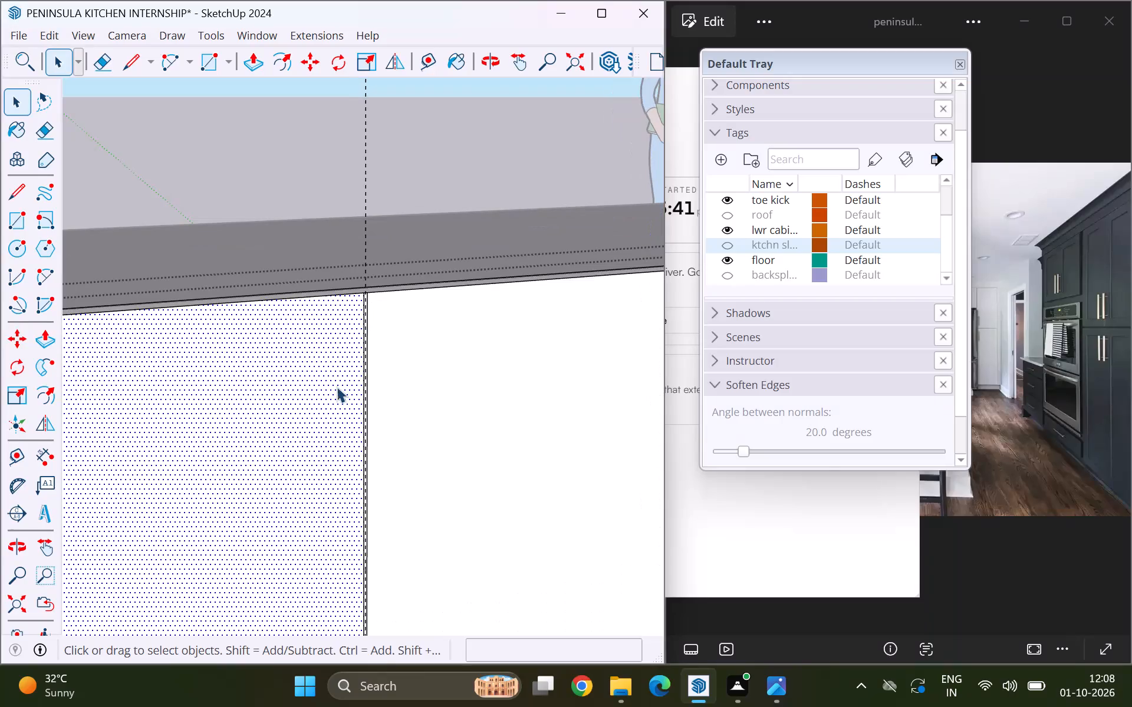
Bring the kitchen reference photo into view and examine the narrow gap between the two white cabinet fronts beneath the dark top edge.
{"action": "left_click", "coordinate": [1031, 451]}
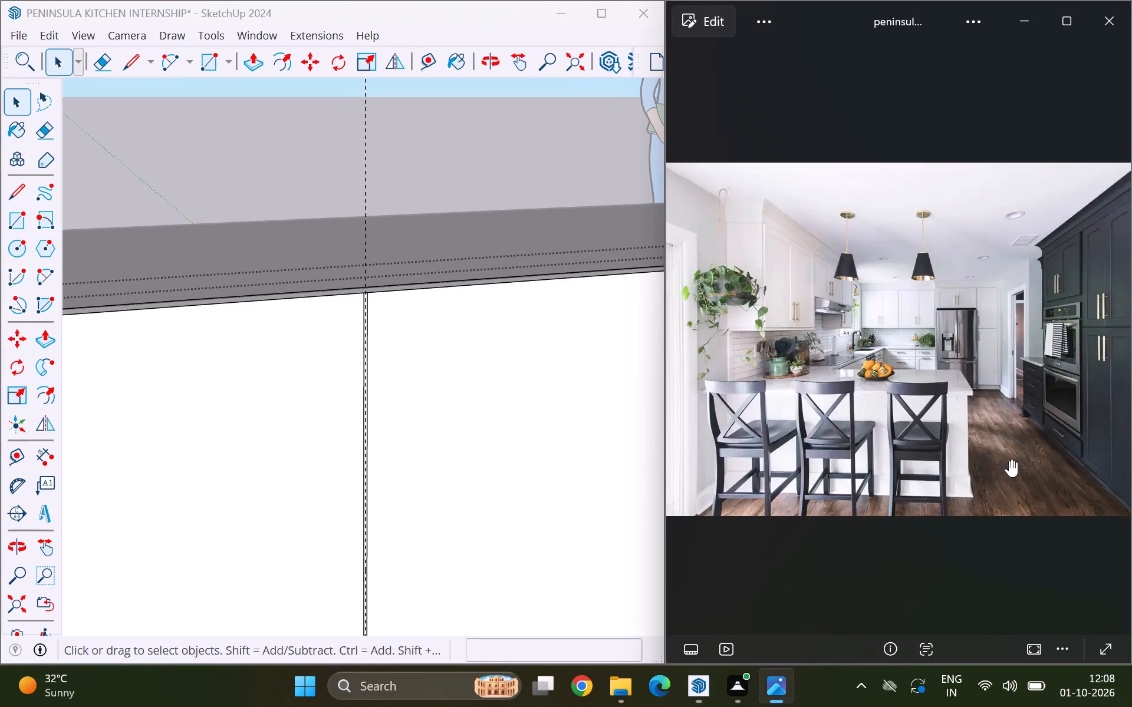
{"action": "scroll", "coordinate": [356, 285], "scroll_direction": "up", "scroll_amount": 9}
{"action": "key", "text": "b"}
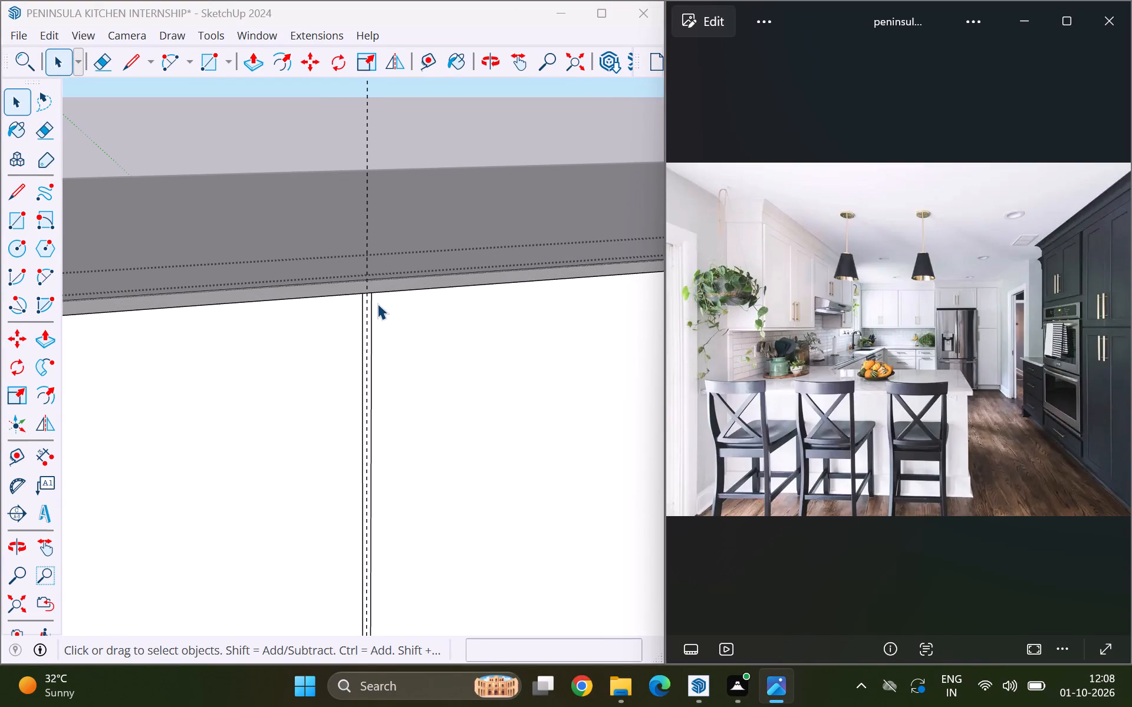
{"action": "scroll", "coordinate": [503, 360], "scroll_direction": "down", "scroll_amount": 4}
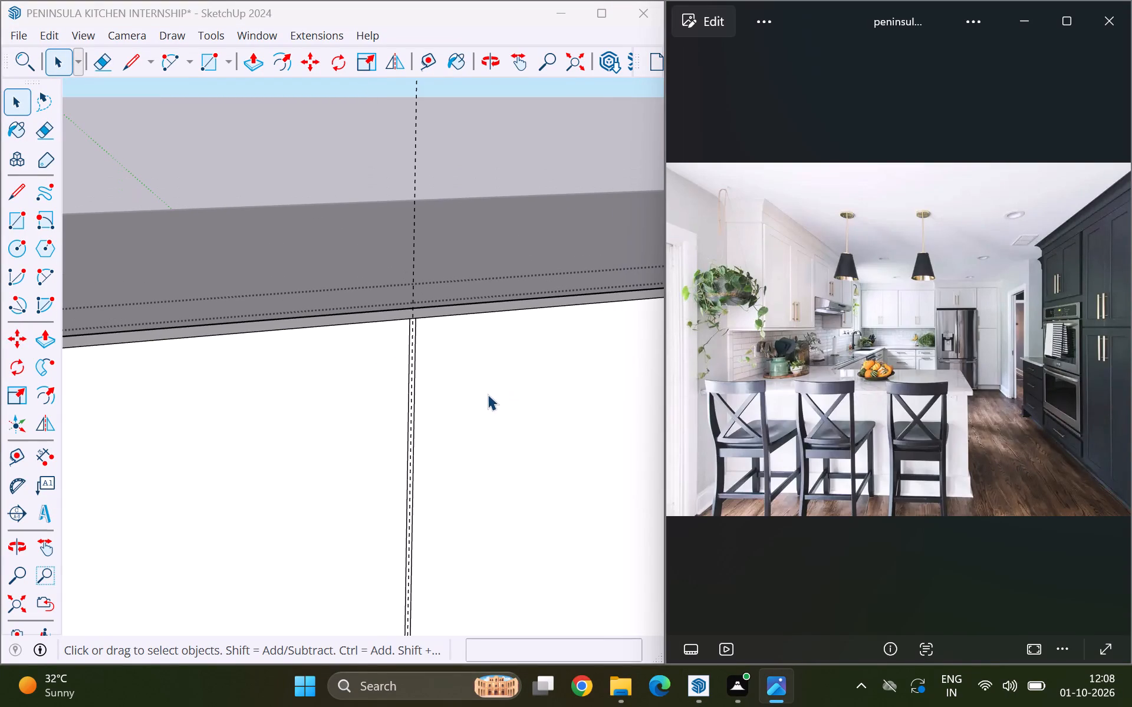
{"action": "key", "text": "b"}
{"action": "scroll", "coordinate": [491, 391], "scroll_direction": "down", "scroll_amount": 11}
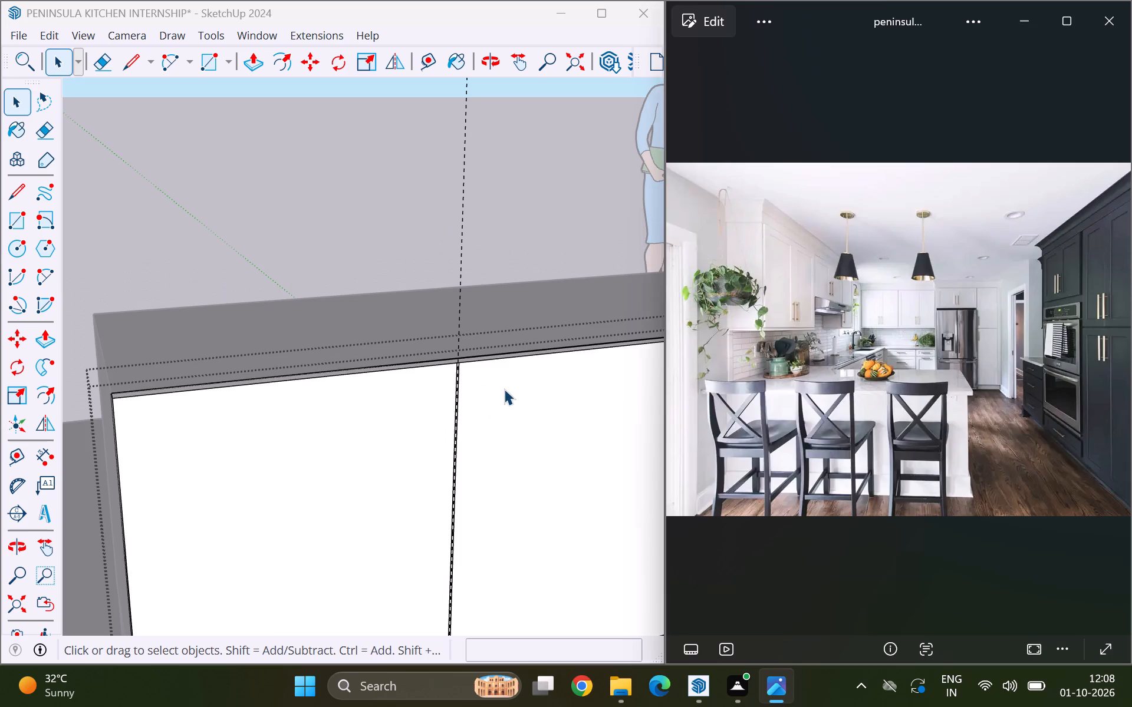
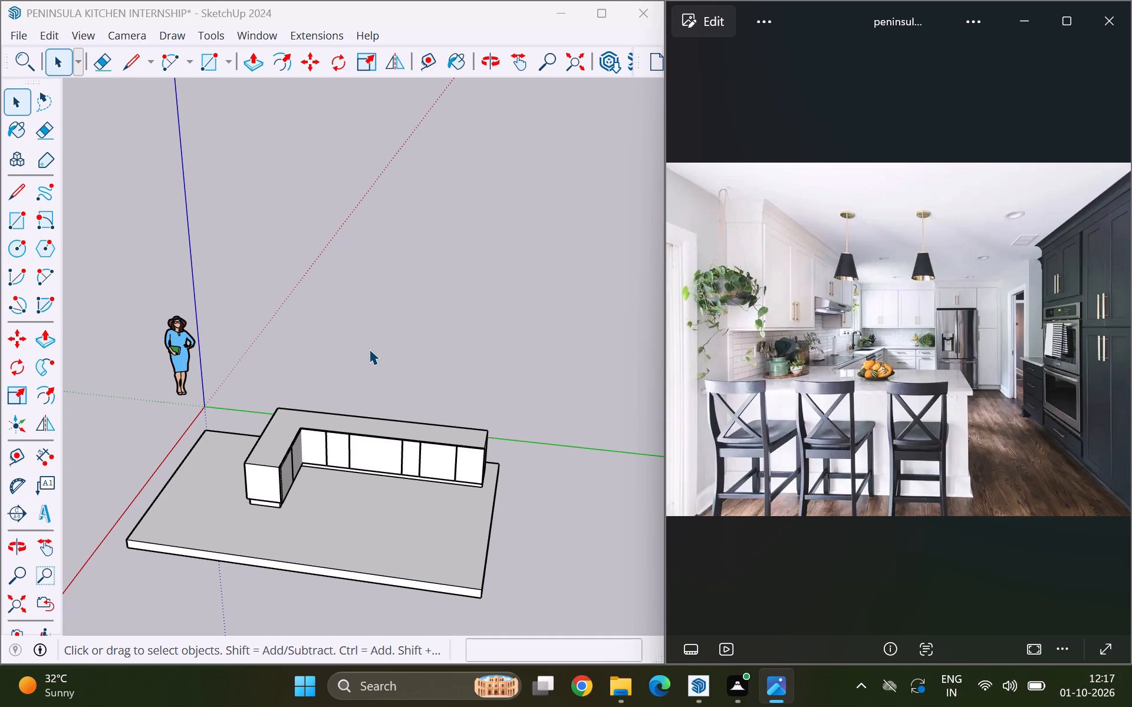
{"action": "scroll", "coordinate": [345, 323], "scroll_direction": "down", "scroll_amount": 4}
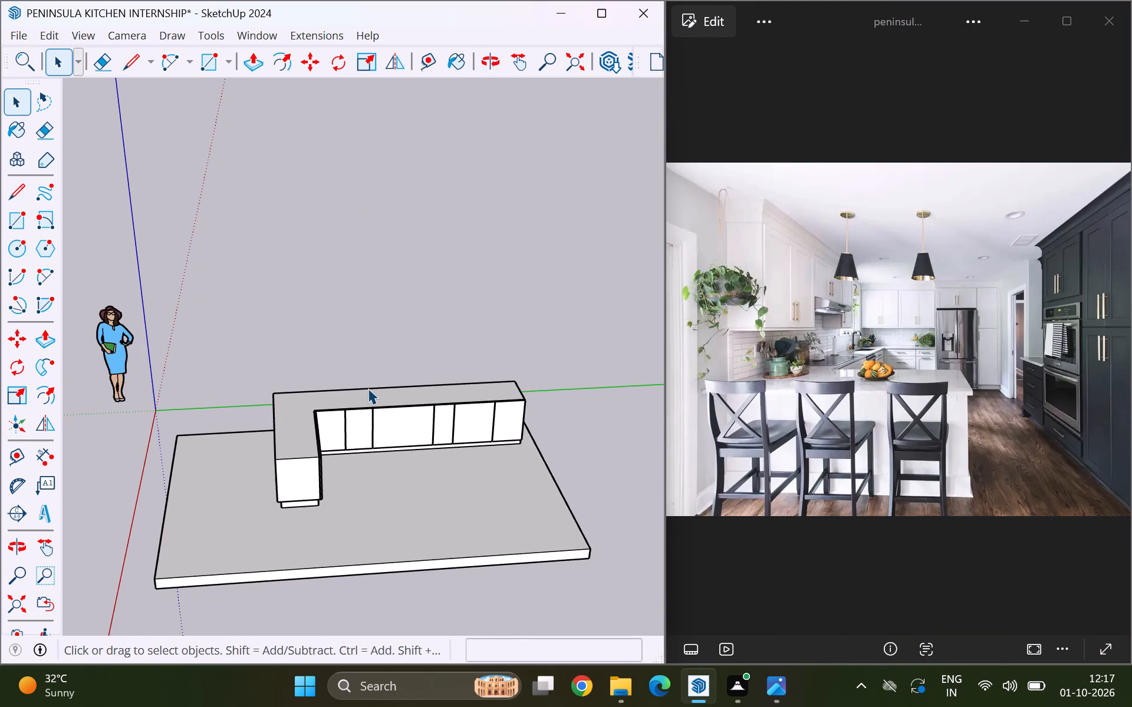
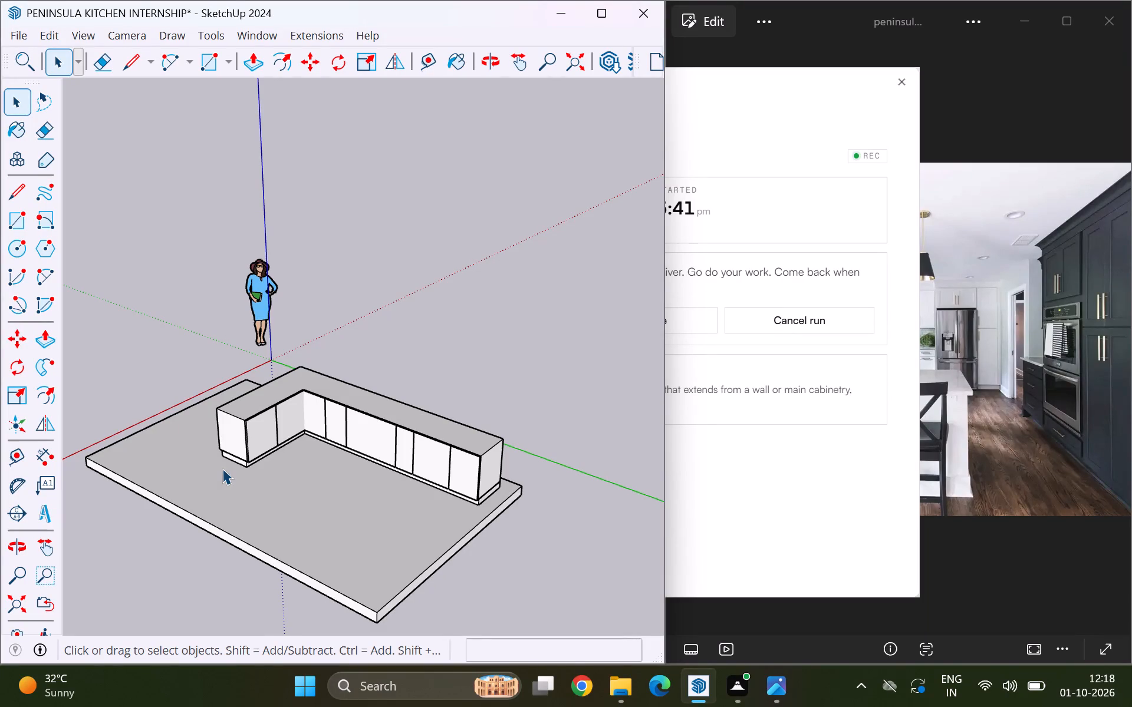
Bring the kitchen reference photo to the front beside the model and examine the L-shaped base cabinets against it.
{"action": "left_click", "coordinate": [1029, 417]}
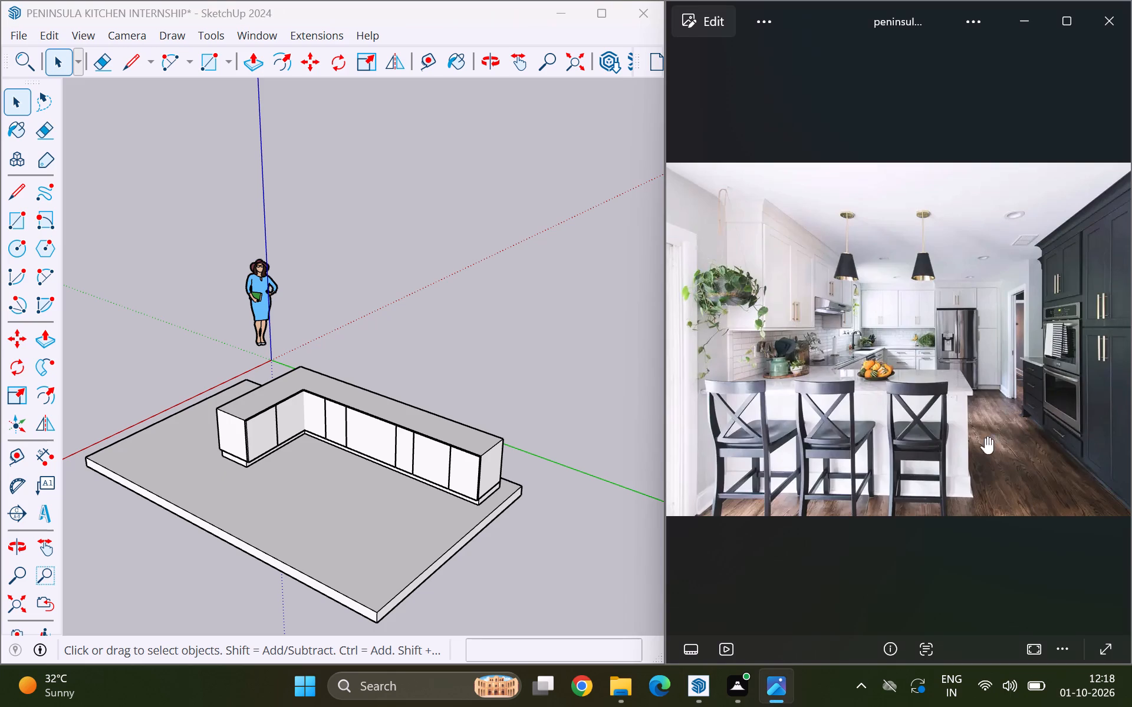
{"action": "scroll", "coordinate": [308, 339], "scroll_direction": "up", "scroll_amount": 5}
{"action": "scroll", "coordinate": [264, 447], "scroll_direction": "up", "scroll_amount": 6}
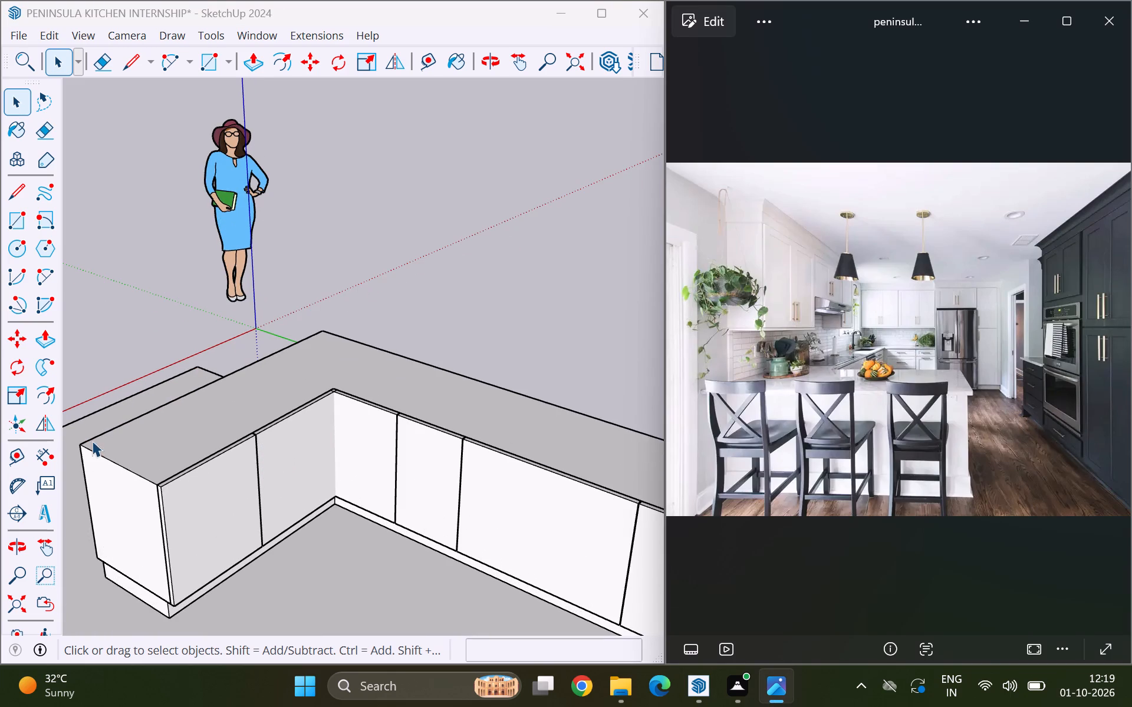
{"action": "scroll", "coordinate": [114, 408], "scroll_direction": "down", "scroll_amount": 4}
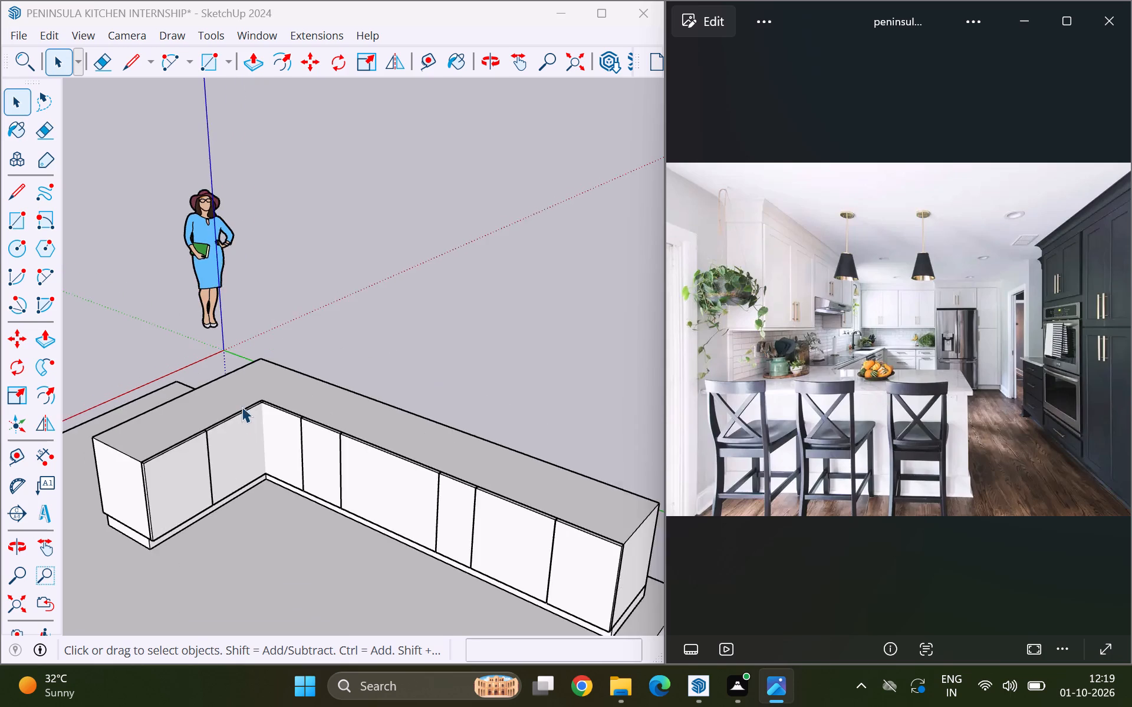
{"action": "scroll", "coordinate": [242, 407], "scroll_direction": "down", "scroll_amount": 4}
{"action": "scroll", "coordinate": [256, 353], "scroll_direction": "down", "scroll_amount": 3}
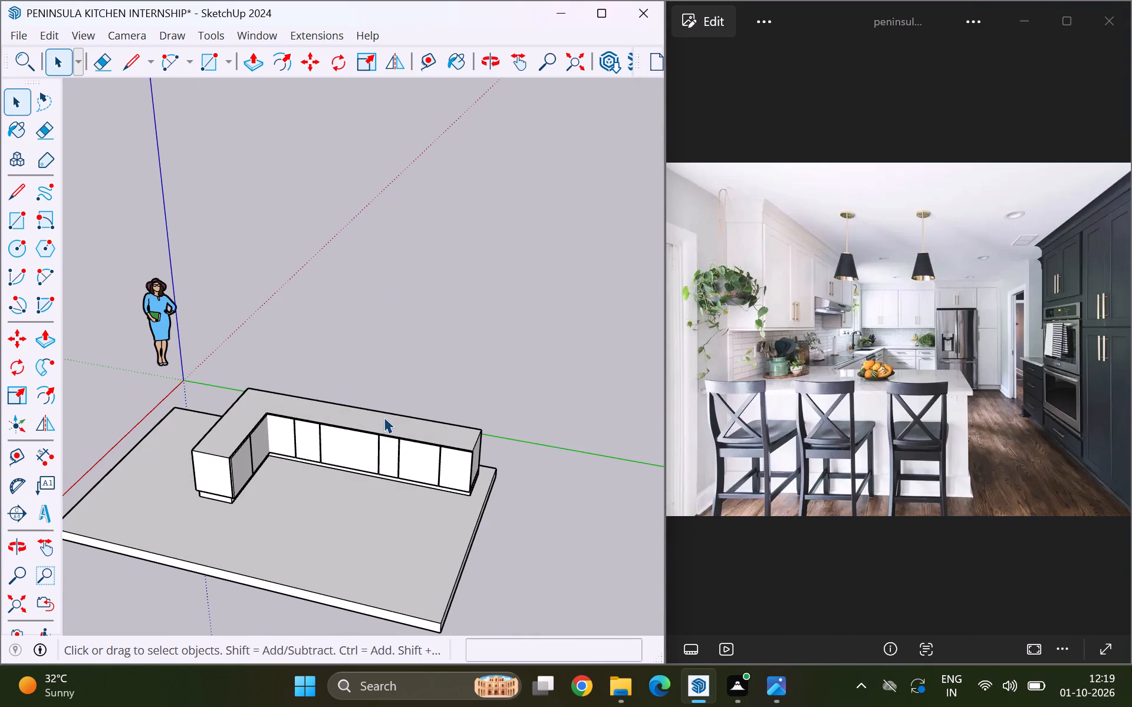
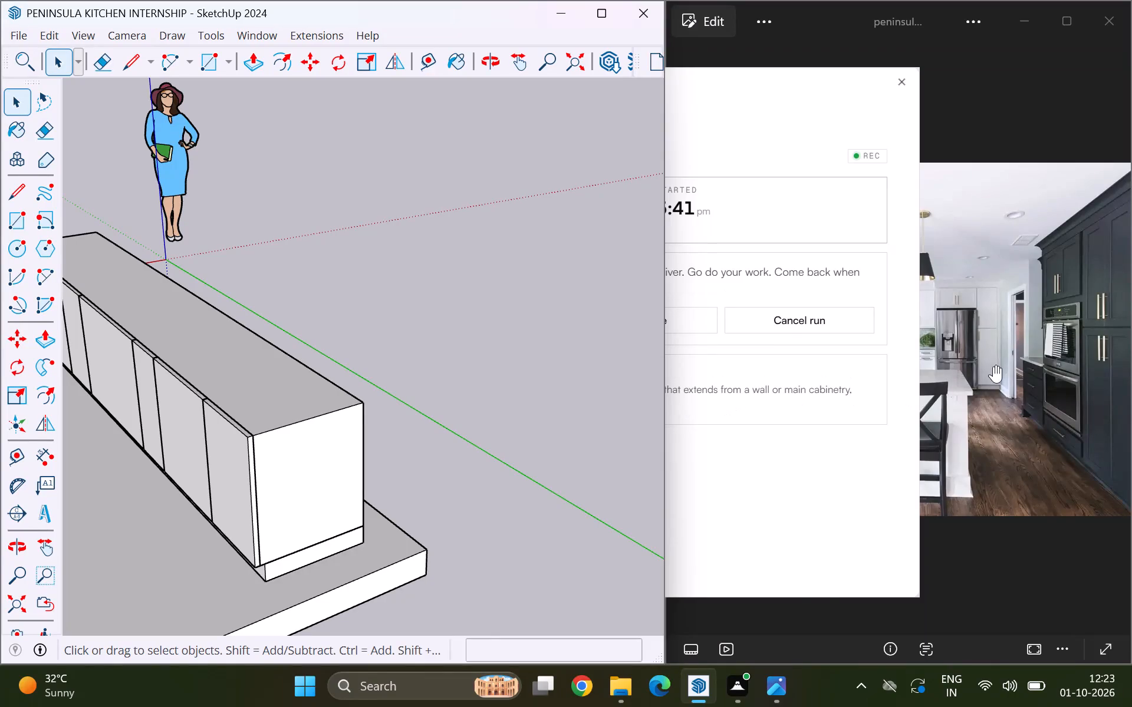
Bring the kitchen reference photo back to the front and compare it with the whole L-shaped base cabinet model.
{"action": "left_click", "coordinate": [993, 366]}
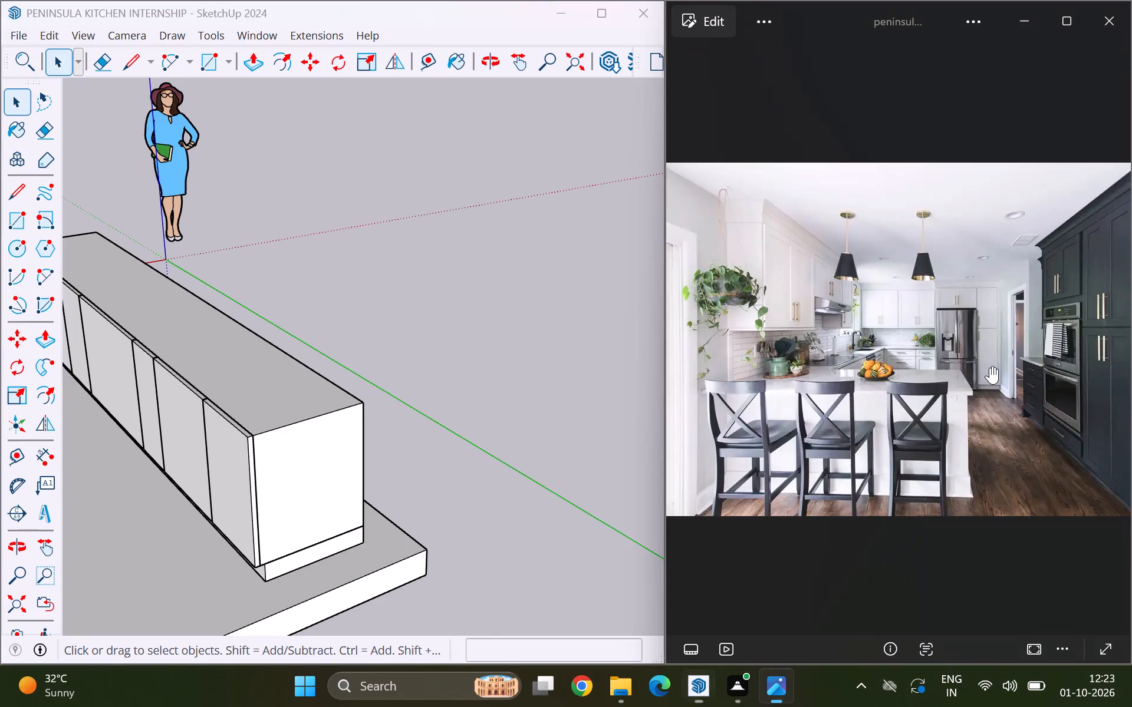
{"action": "scroll", "coordinate": [366, 392], "scroll_direction": "down", "scroll_amount": 17}
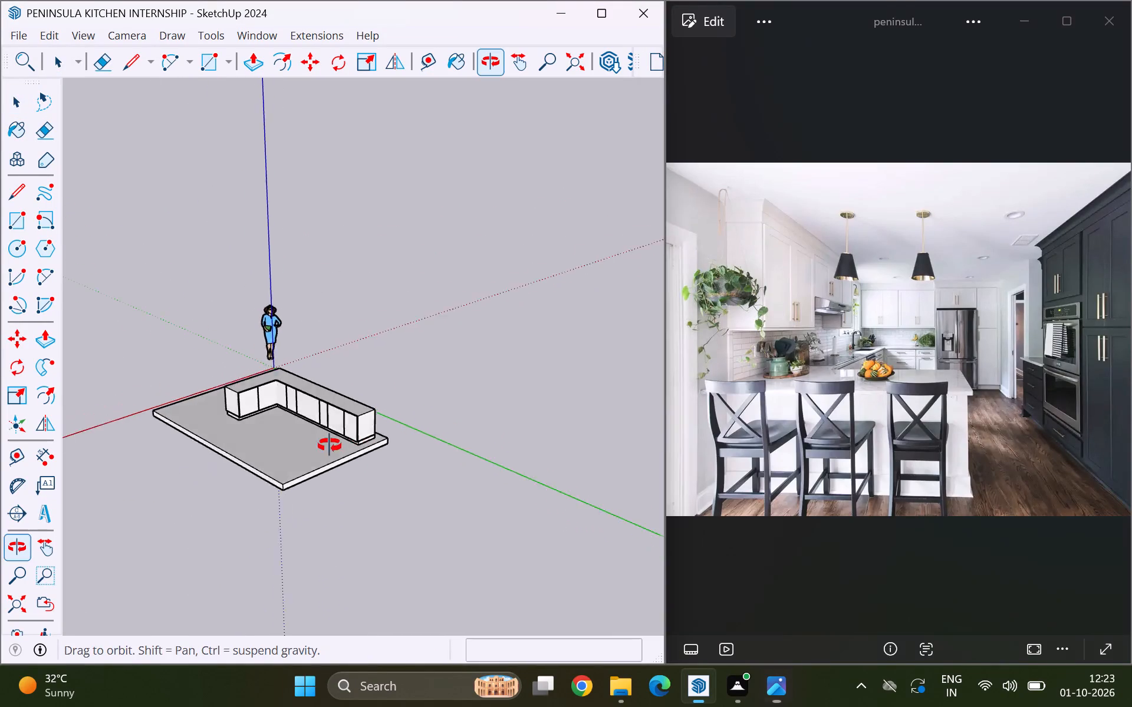
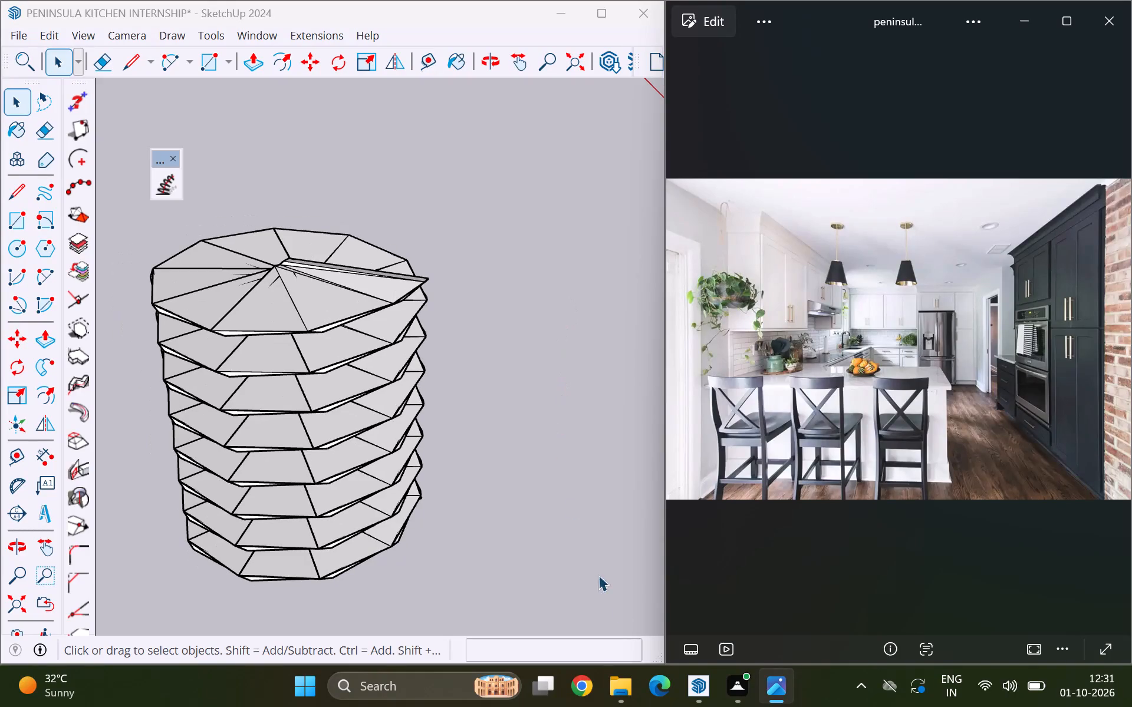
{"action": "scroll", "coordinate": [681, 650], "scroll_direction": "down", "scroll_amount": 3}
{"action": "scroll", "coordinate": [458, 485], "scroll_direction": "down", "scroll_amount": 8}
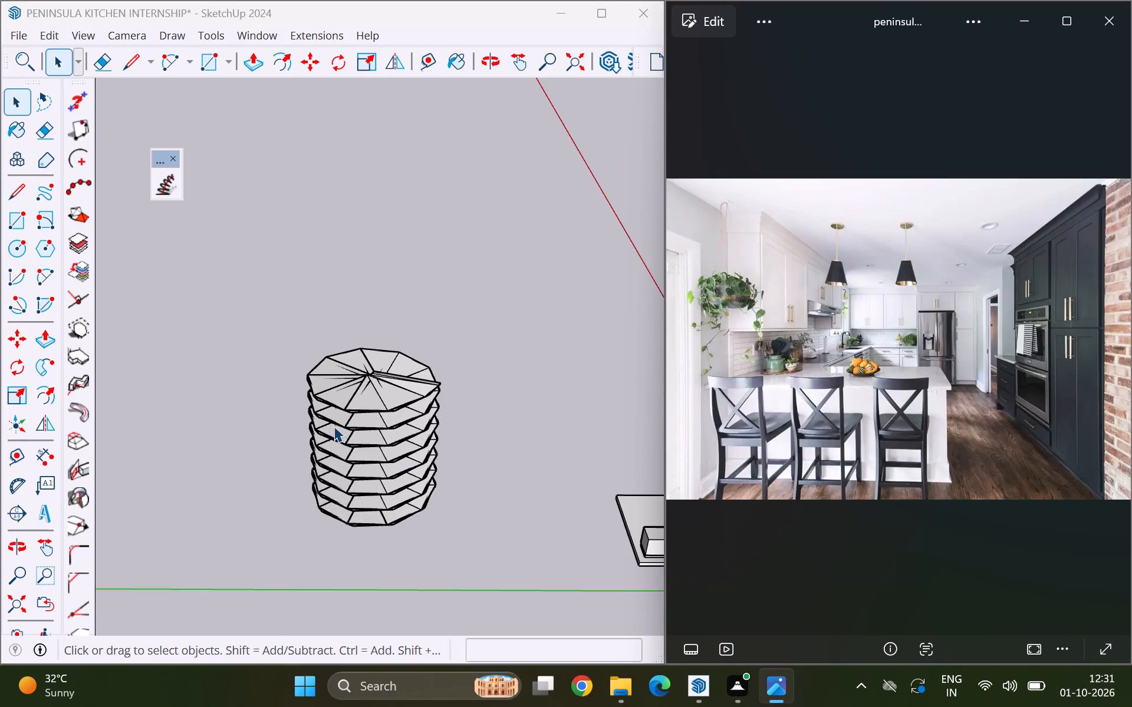
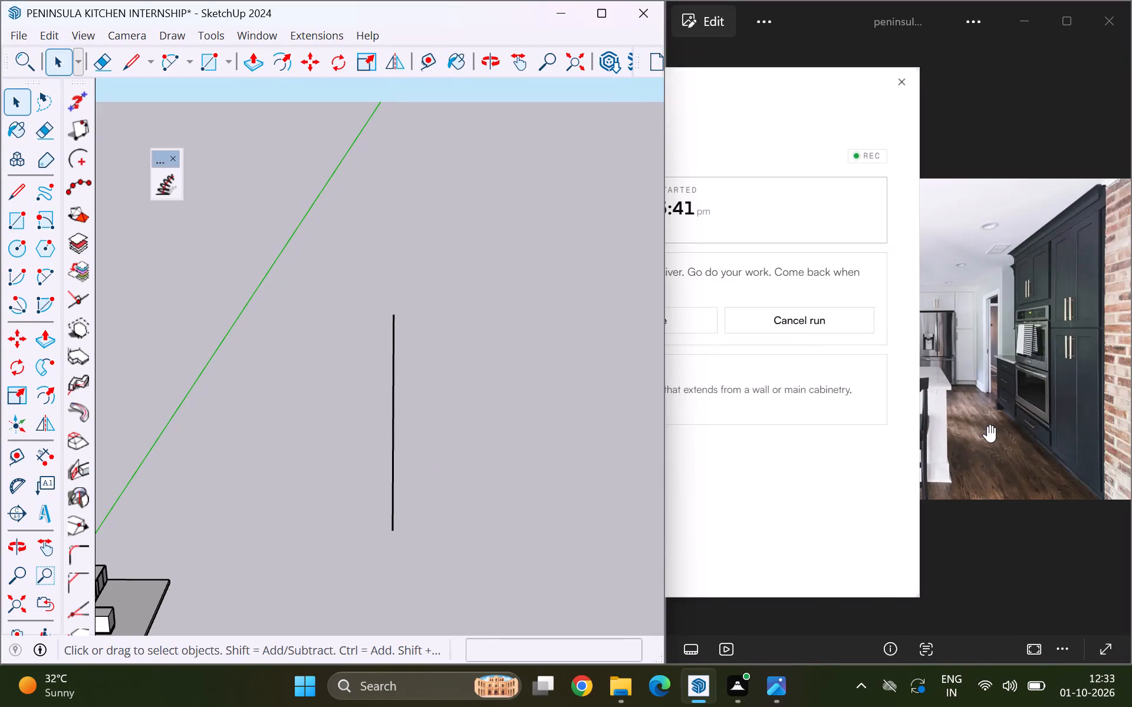
Bring the peninsula kitchen reference photo to the front, in full view beside the SketchUp model.
{"action": "left_click", "coordinate": [988, 425]}
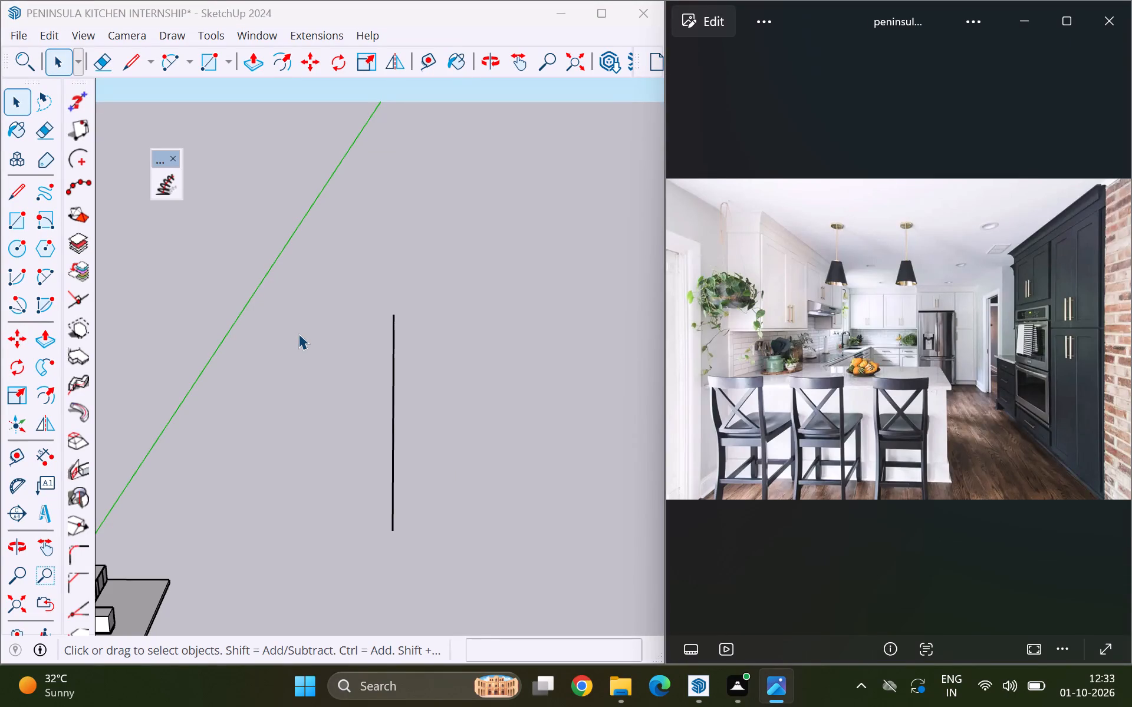
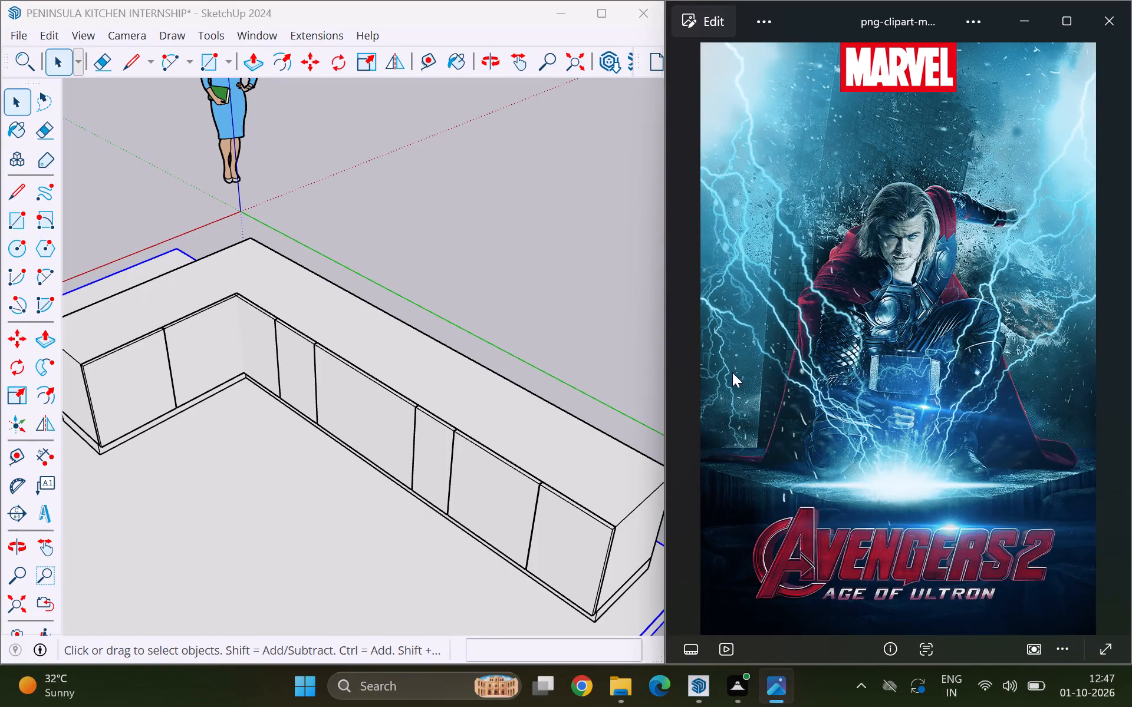
Return the photo viewer to the peninsula kitchen reference photo to compare it with the whole cabinet and floor model.
{"action": "left_click", "coordinate": [690, 350]}
{"action": "scroll", "coordinate": [266, 404], "scroll_direction": "down", "scroll_amount": 3}
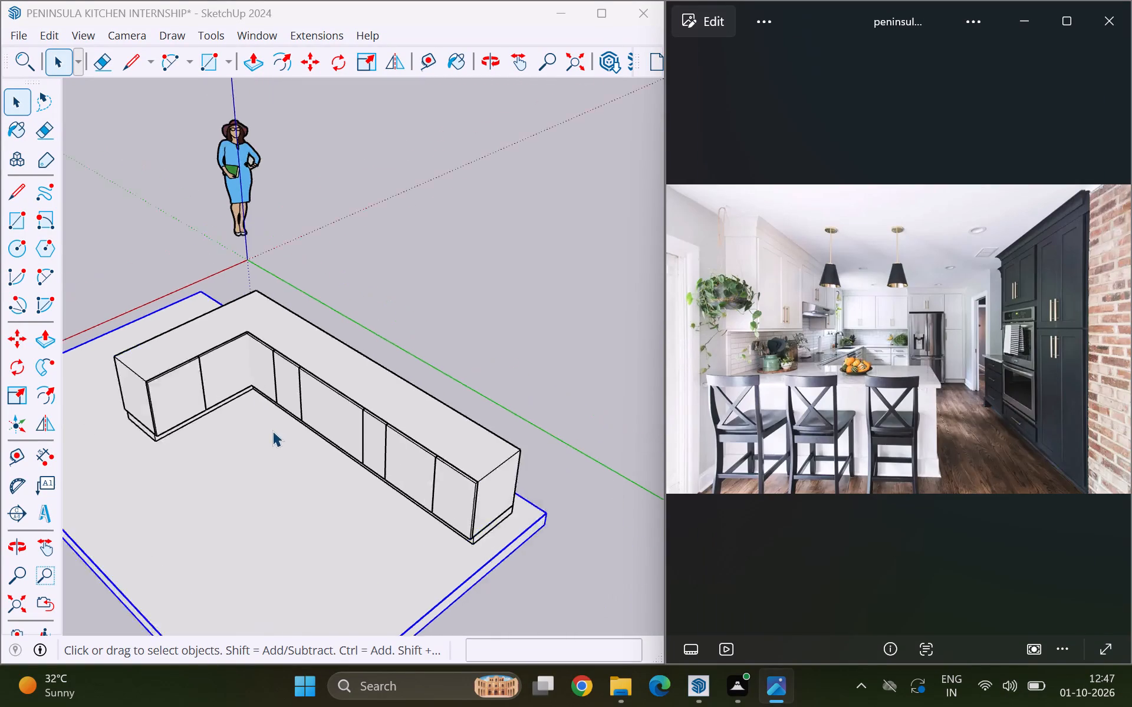
{"action": "scroll", "coordinate": [272, 431], "scroll_direction": "down", "scroll_amount": 7}
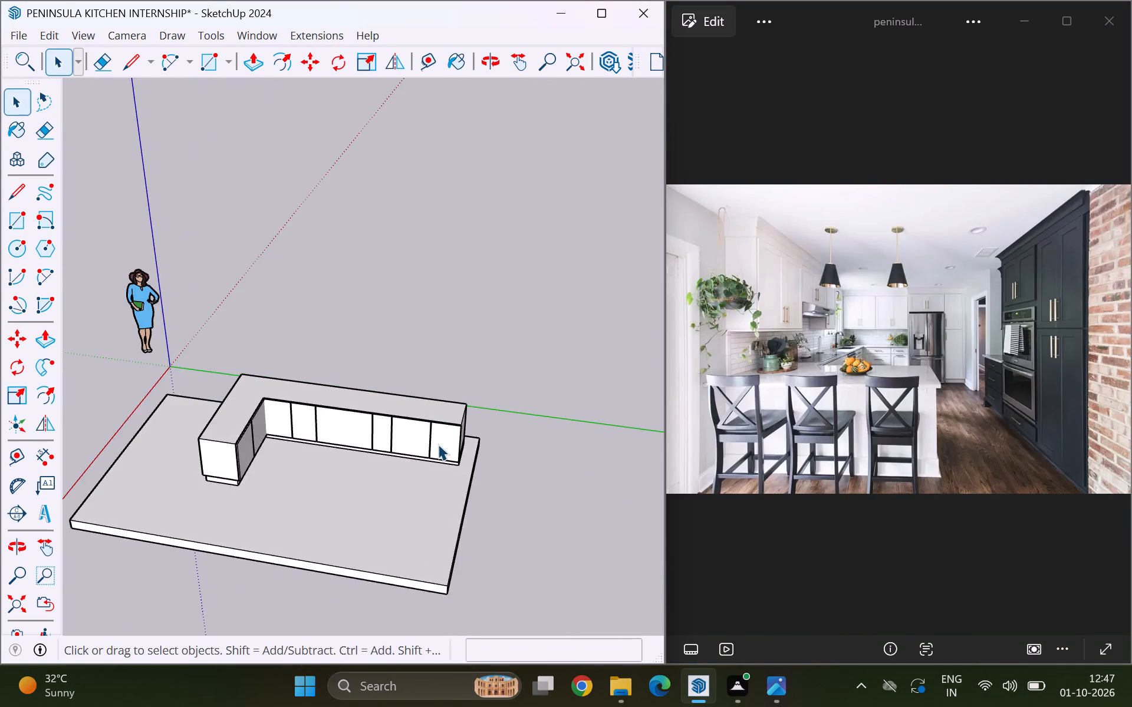
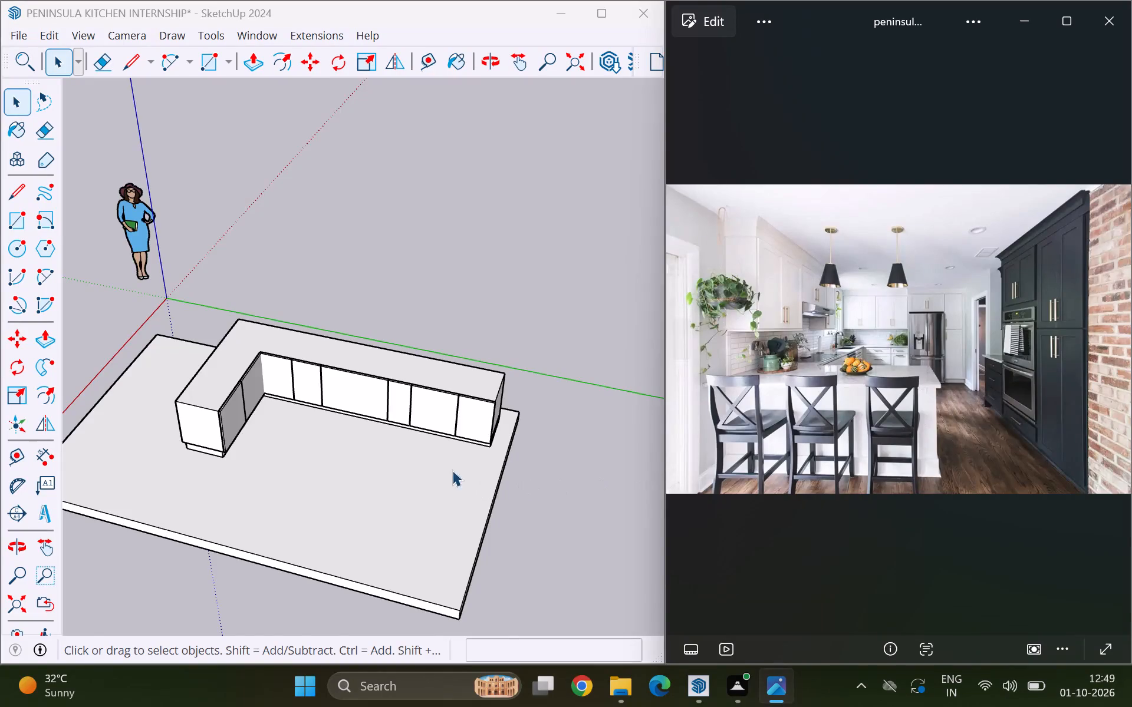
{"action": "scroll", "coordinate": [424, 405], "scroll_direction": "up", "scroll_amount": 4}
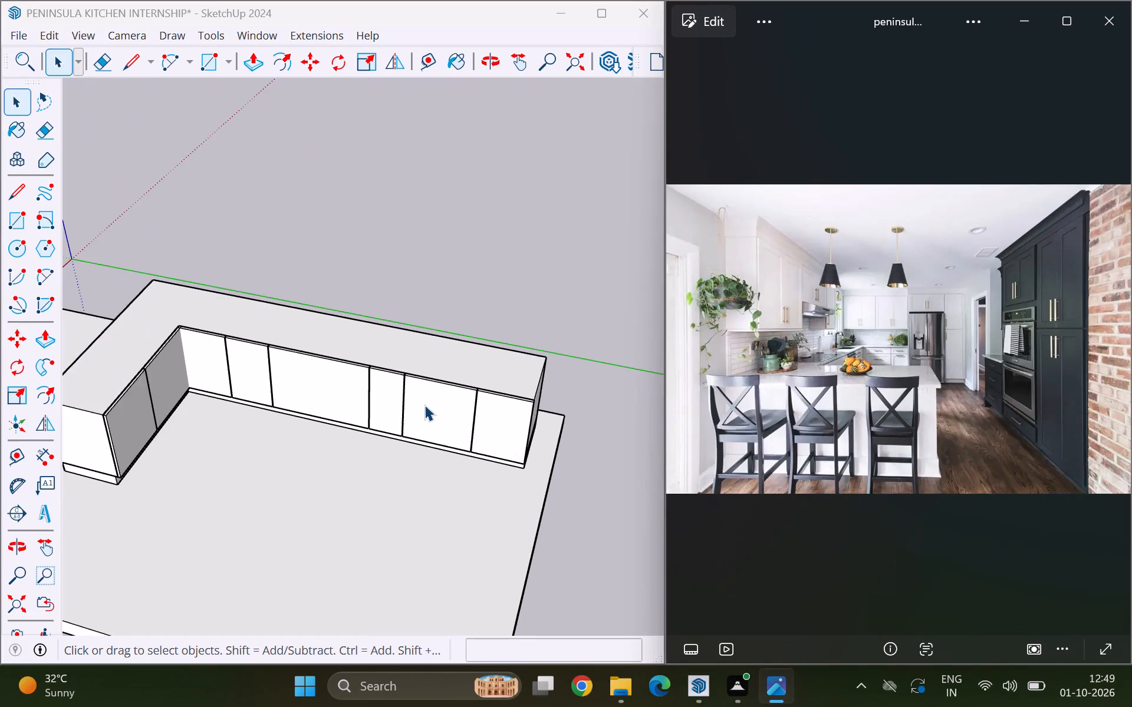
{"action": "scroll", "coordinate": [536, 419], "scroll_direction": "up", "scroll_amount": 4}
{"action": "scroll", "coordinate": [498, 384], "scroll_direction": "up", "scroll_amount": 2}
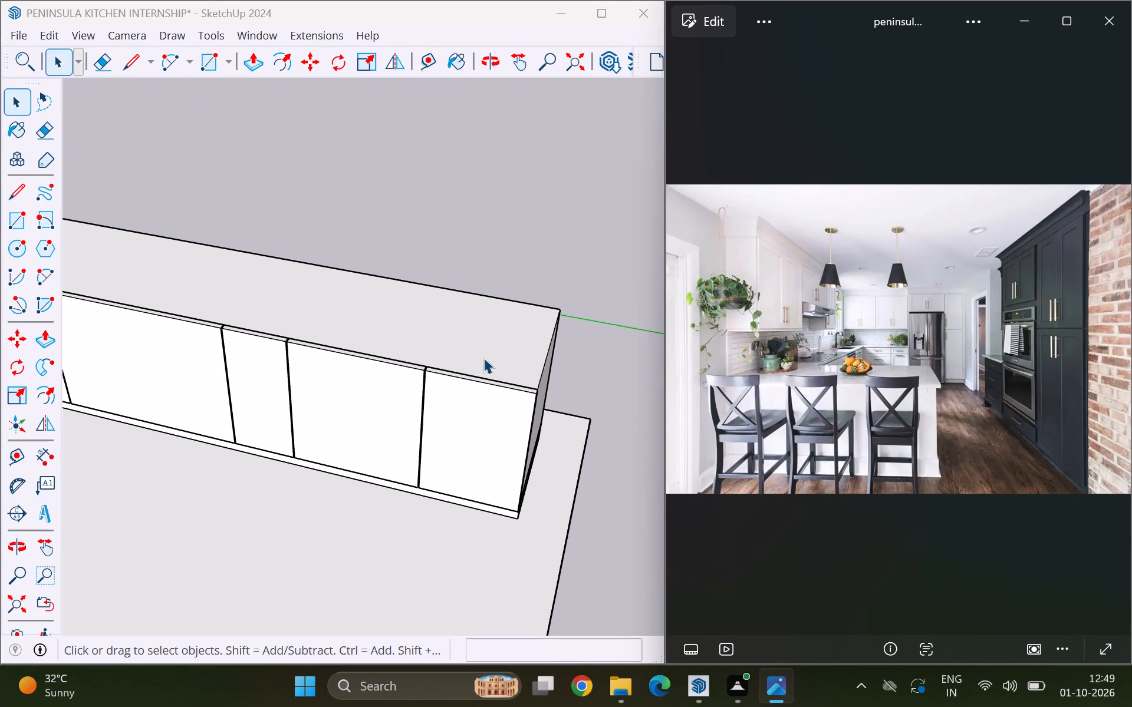
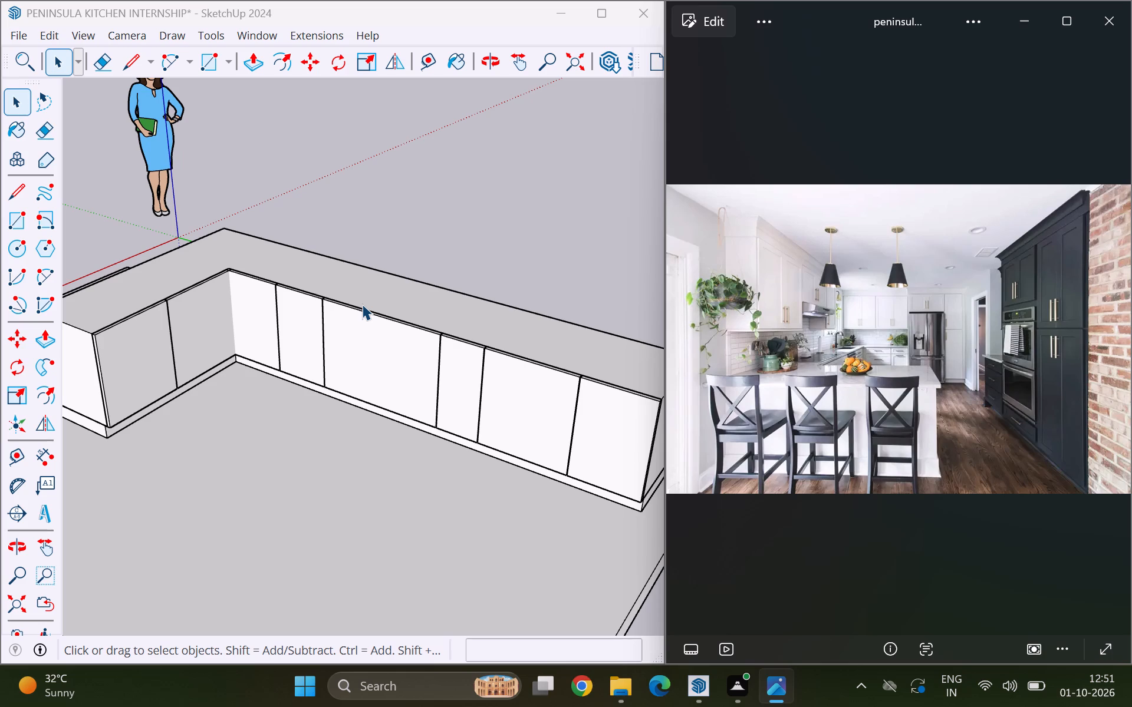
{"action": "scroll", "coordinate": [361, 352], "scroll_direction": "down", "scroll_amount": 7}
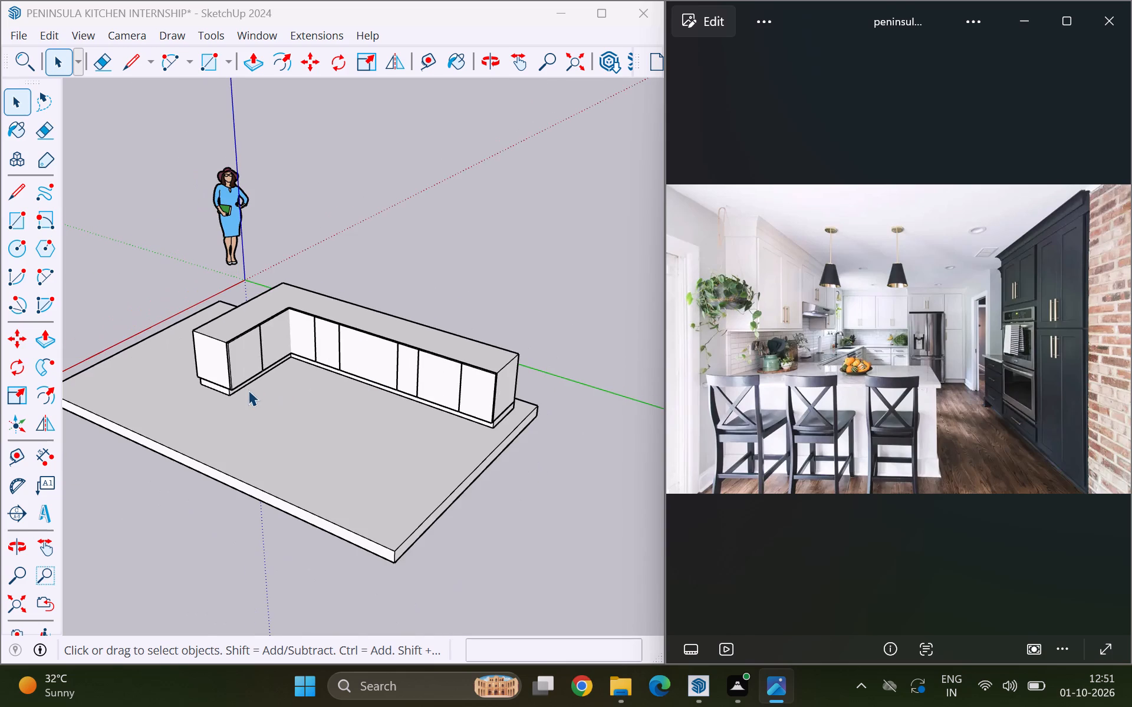
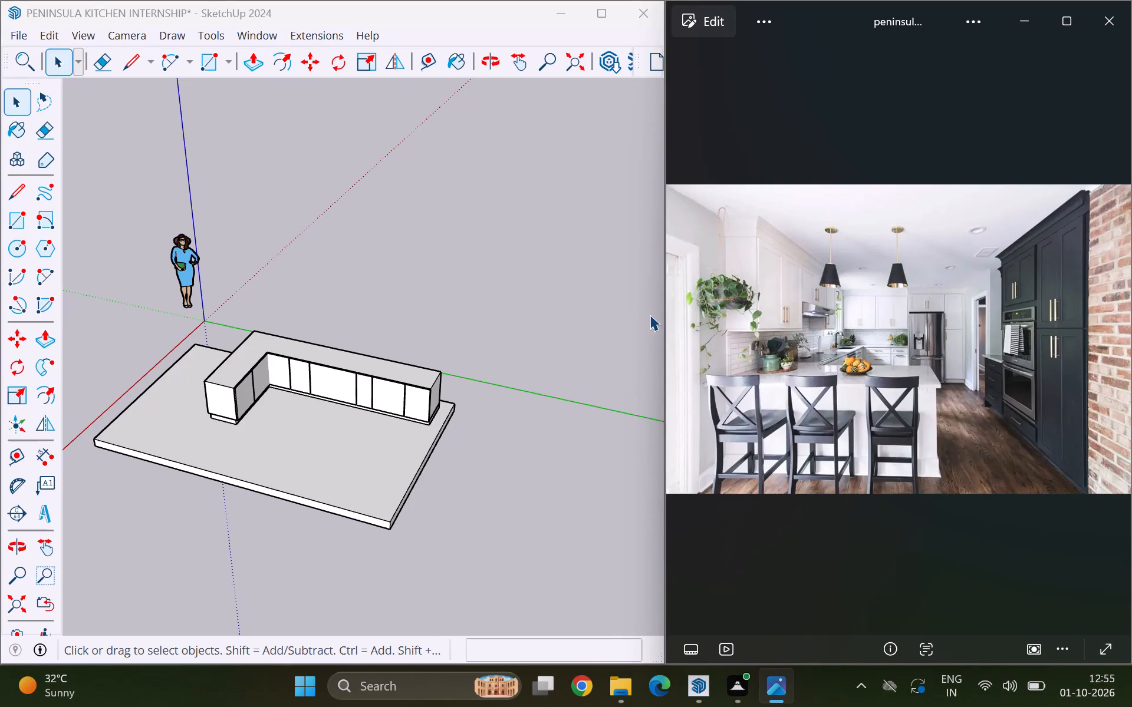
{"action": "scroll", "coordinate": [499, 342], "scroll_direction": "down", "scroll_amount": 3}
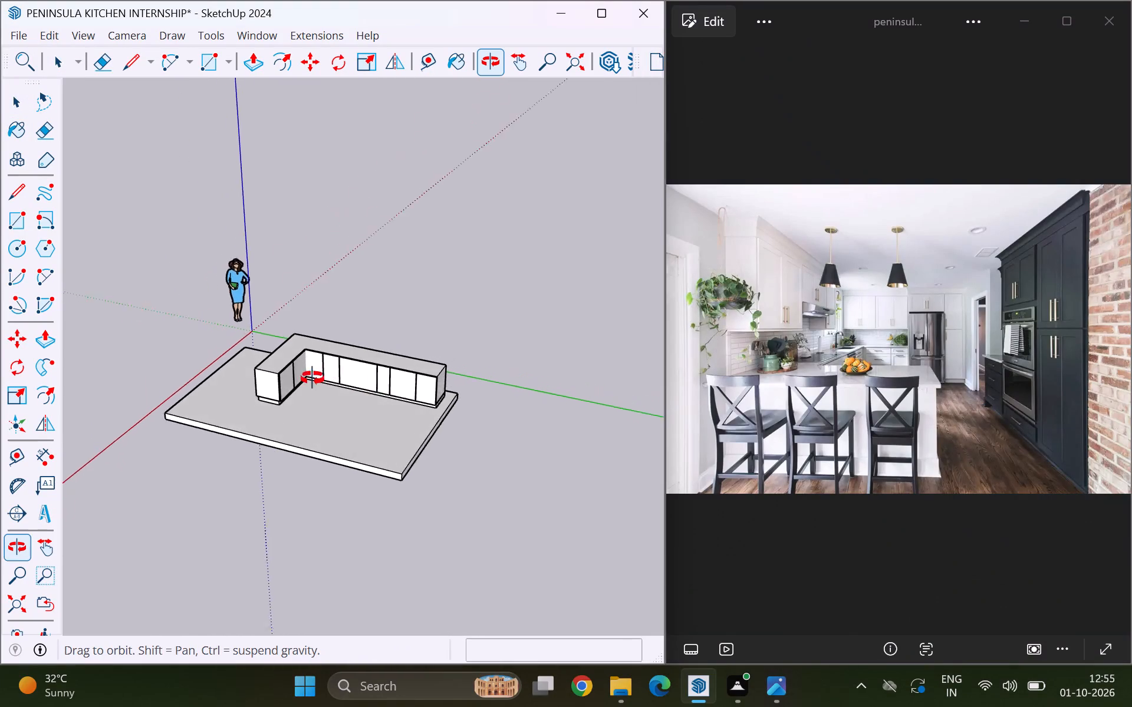
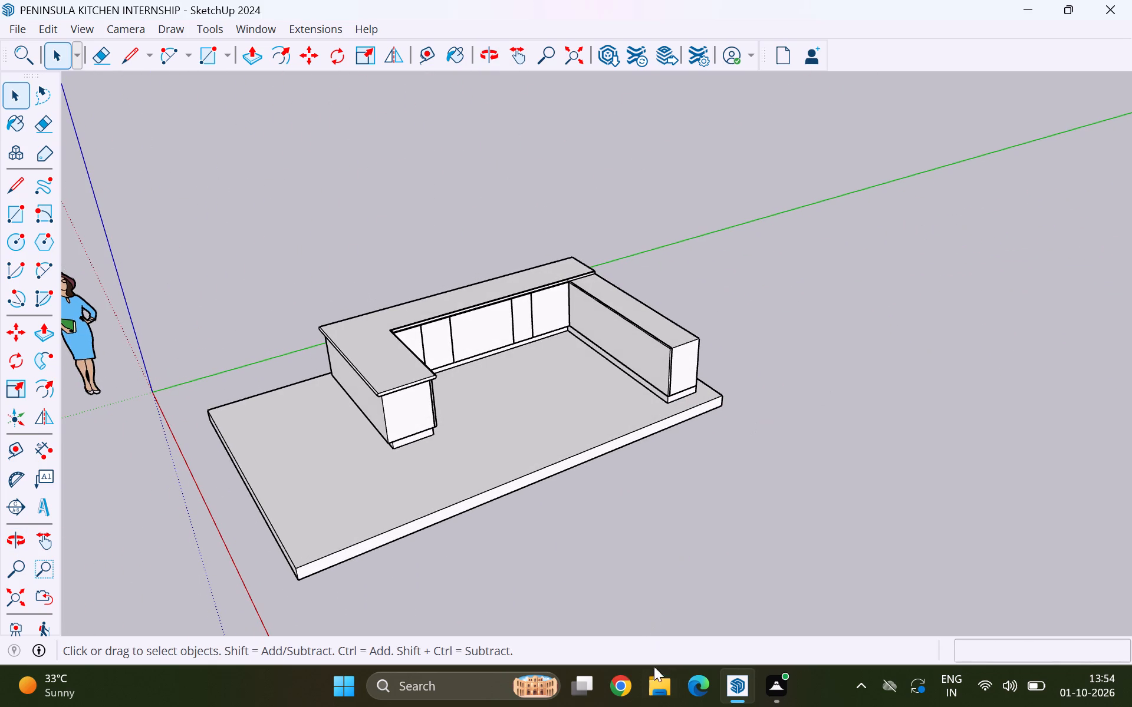
Open the recent "peninsula kitchen ref img" picture from File Explorer in Photos and place it side by side with the SketchUp model.
{"action": "left_click", "coordinate": [654, 685]}
{"action": "scroll", "coordinate": [335, 421], "scroll_direction": "up", "scroll_amount": 1}
{"action": "right_click", "coordinate": [335, 421]}
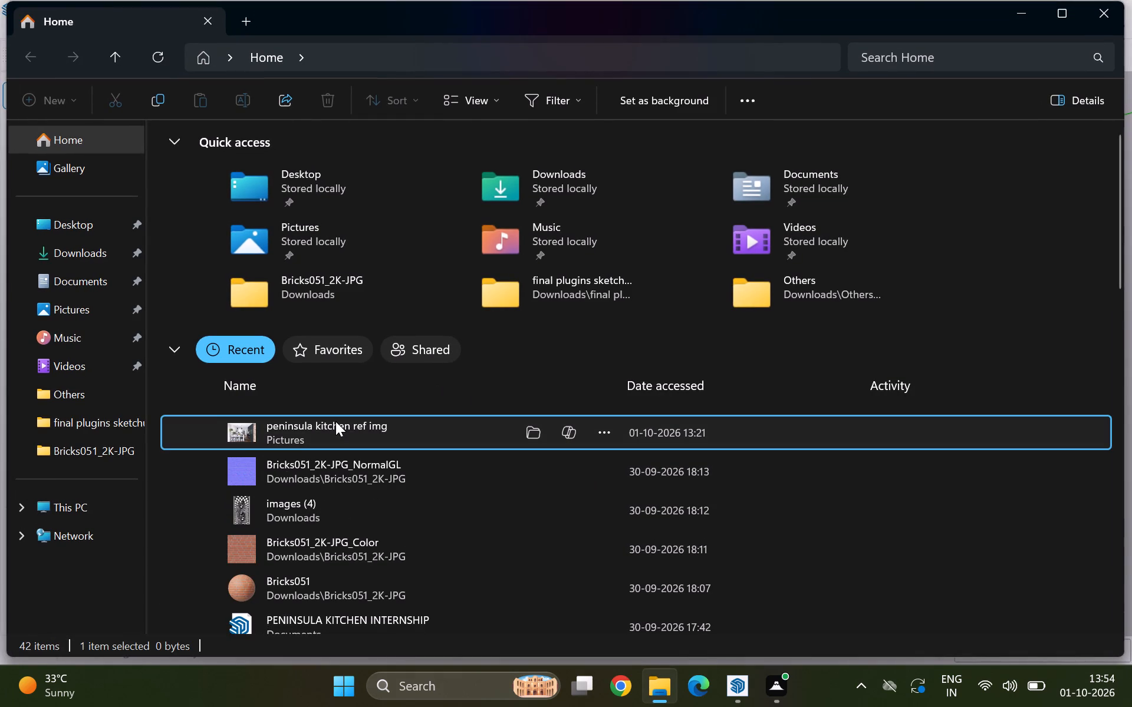
{"action": "left_click", "coordinate": [435, 74]}
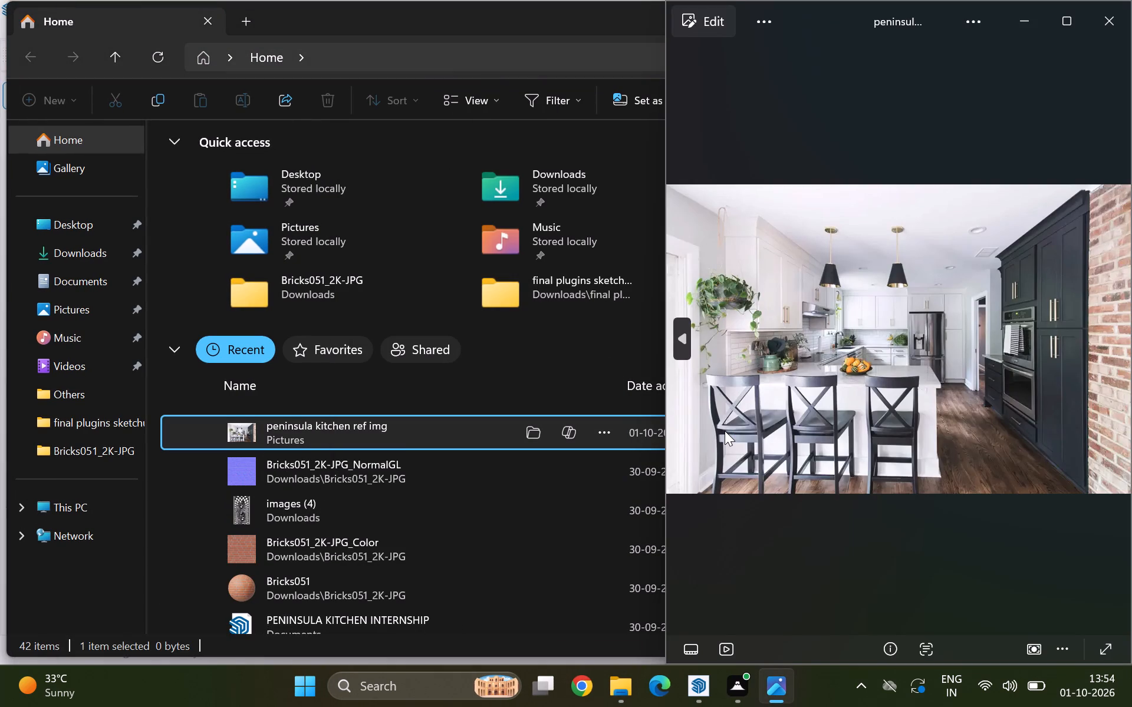
{"action": "left_click", "coordinate": [1068, 18]}
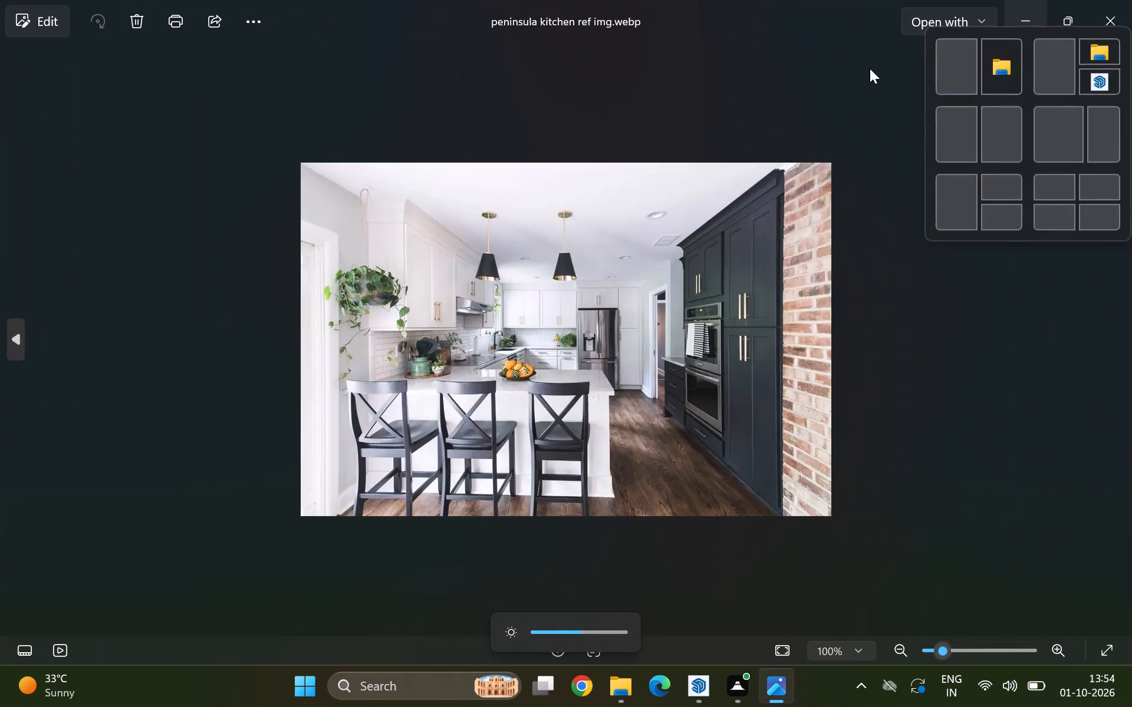
{"action": "left_click", "coordinate": [700, 679]}
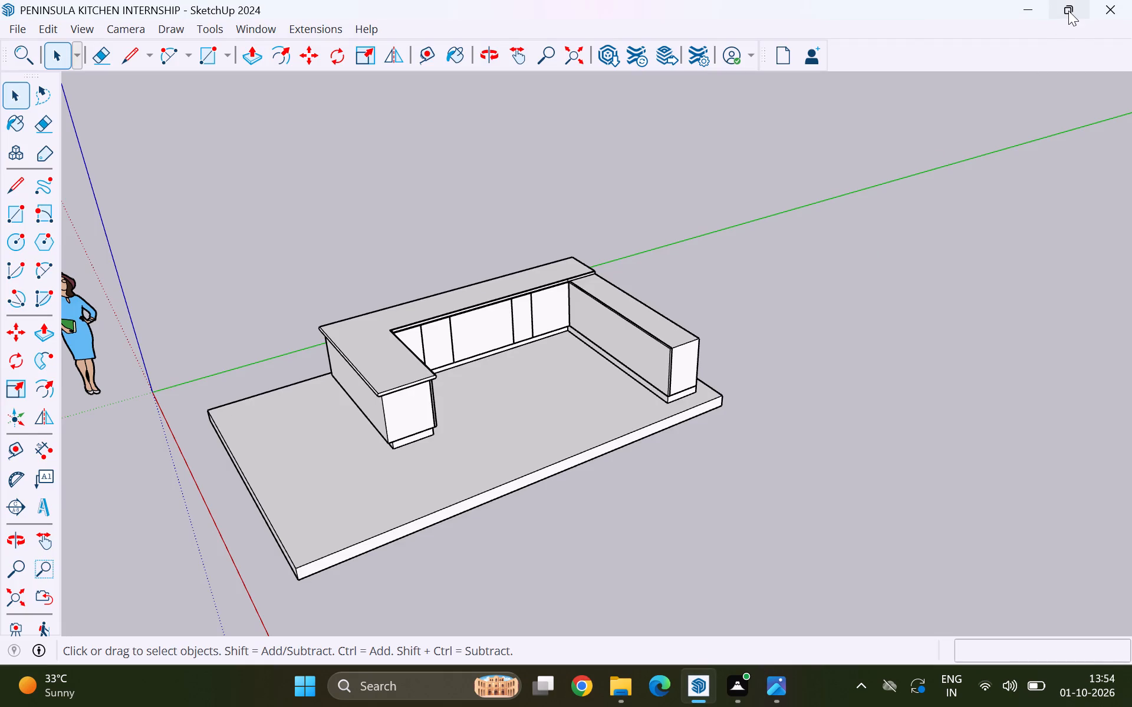
{"action": "left_click", "coordinate": [992, 62]}
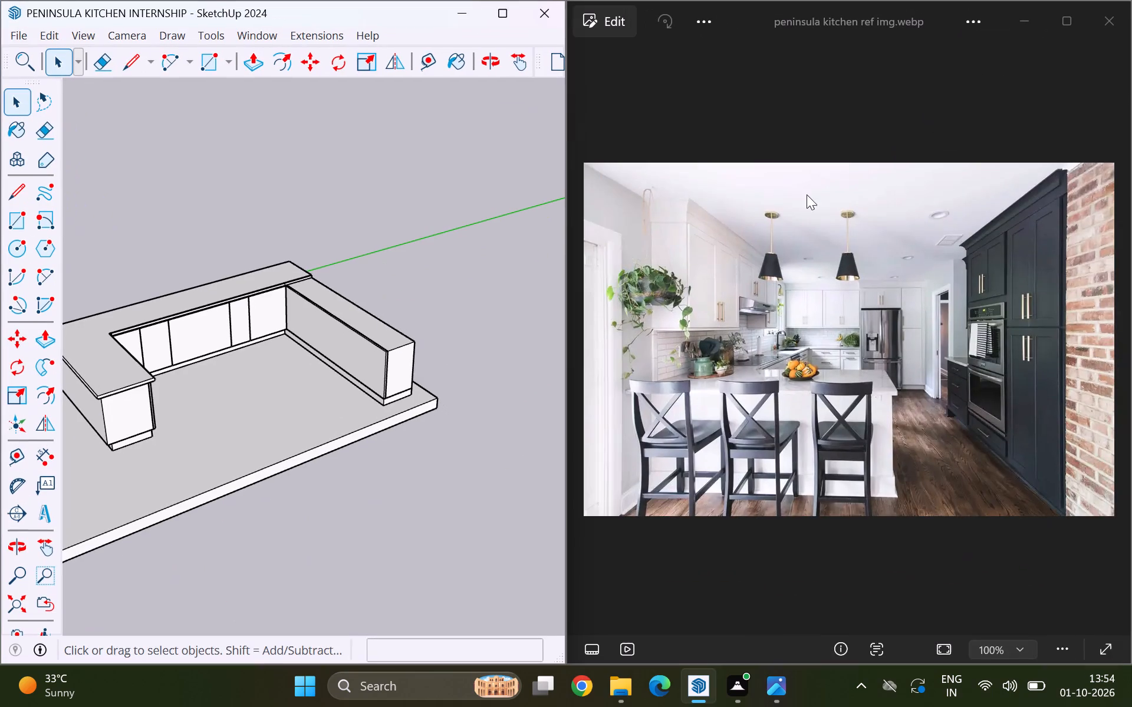
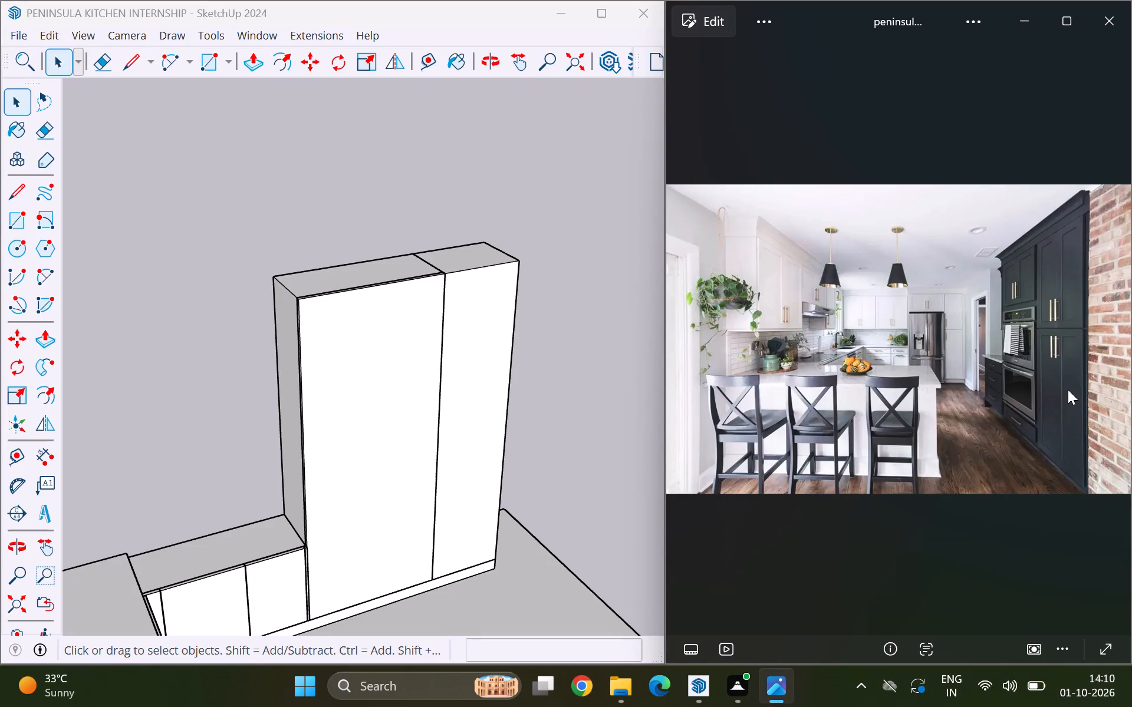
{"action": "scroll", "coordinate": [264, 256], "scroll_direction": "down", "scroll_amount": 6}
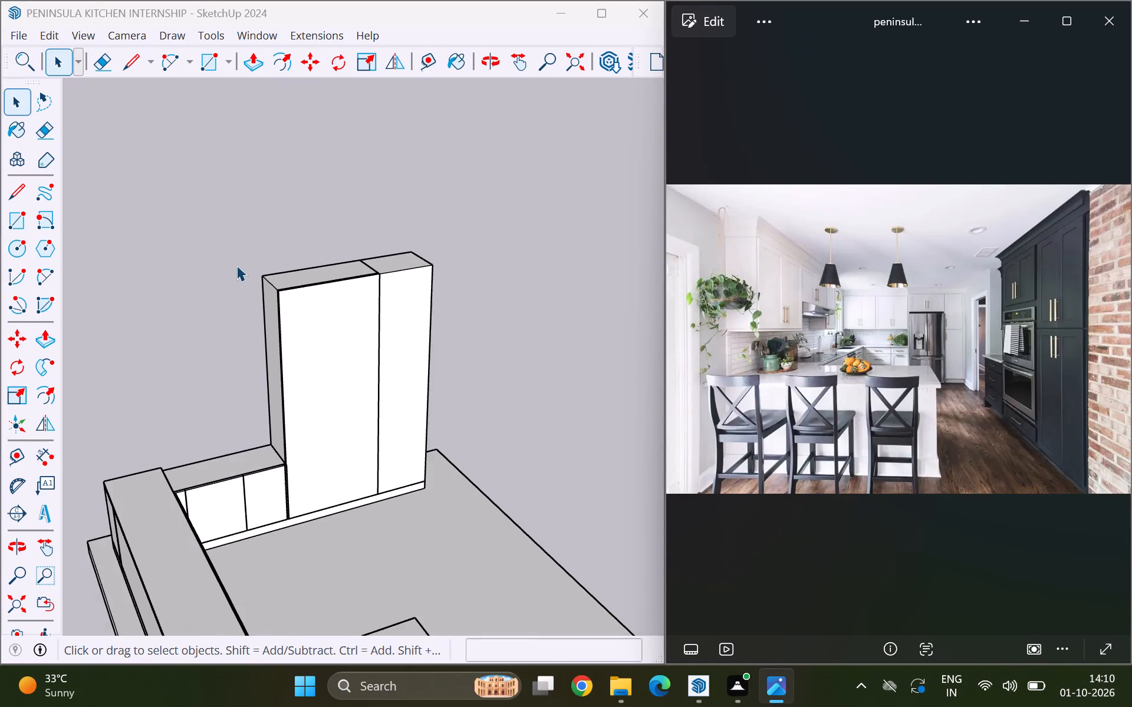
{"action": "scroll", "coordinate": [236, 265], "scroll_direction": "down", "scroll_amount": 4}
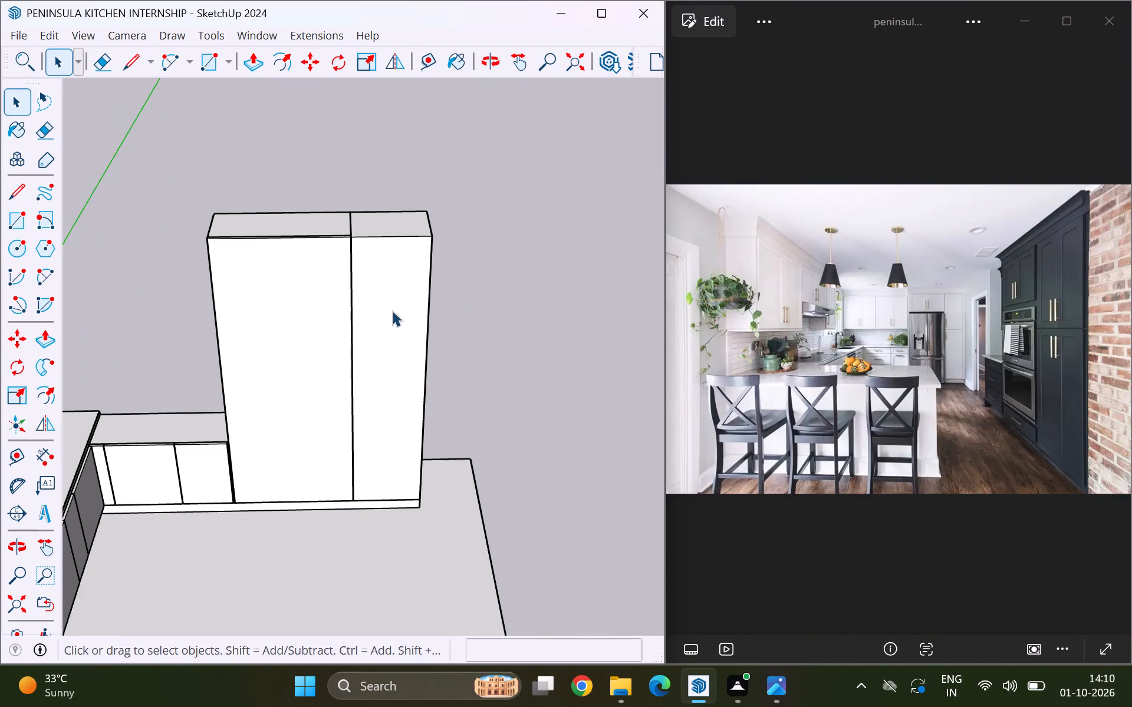
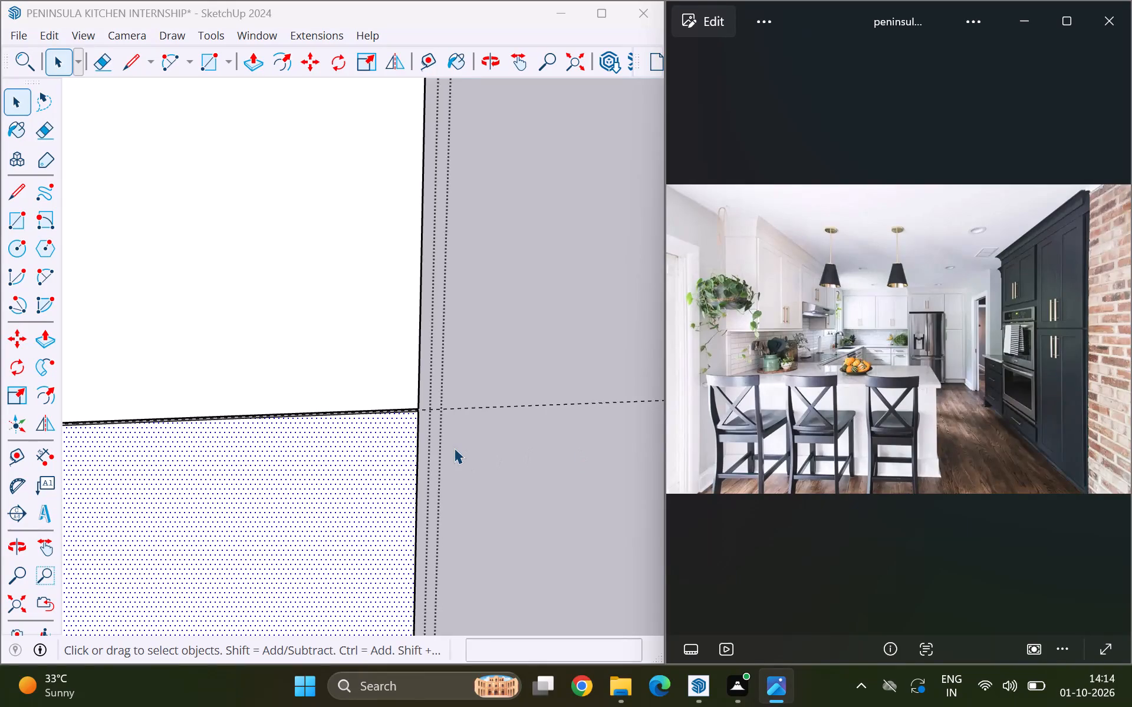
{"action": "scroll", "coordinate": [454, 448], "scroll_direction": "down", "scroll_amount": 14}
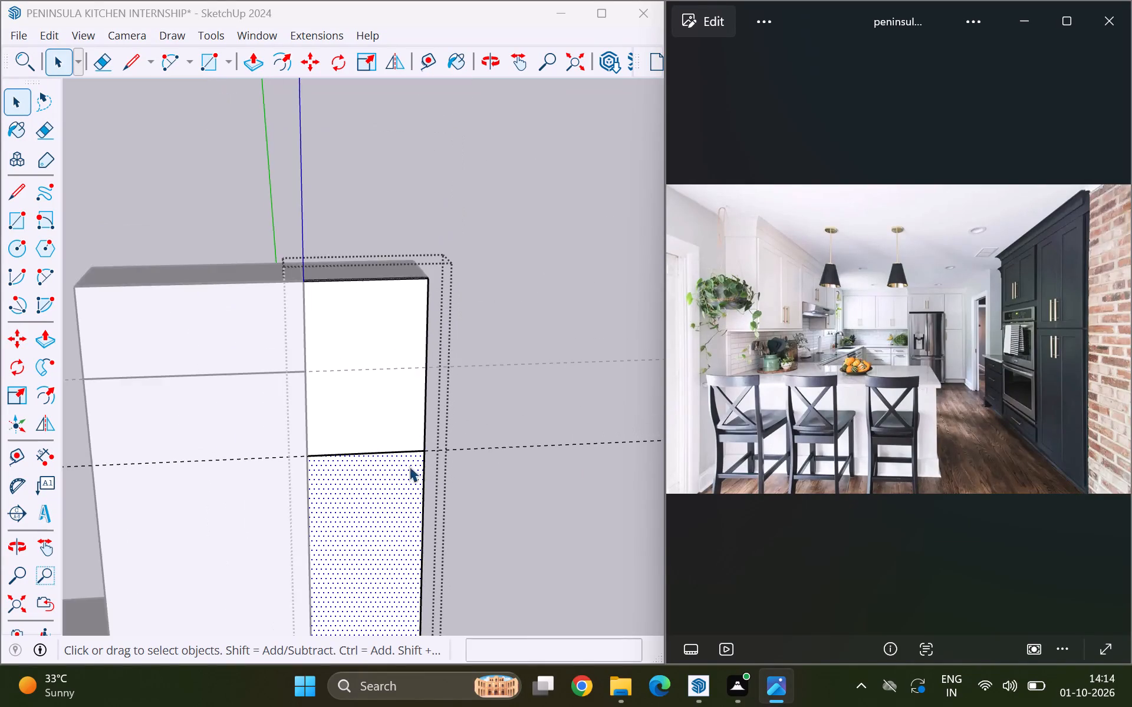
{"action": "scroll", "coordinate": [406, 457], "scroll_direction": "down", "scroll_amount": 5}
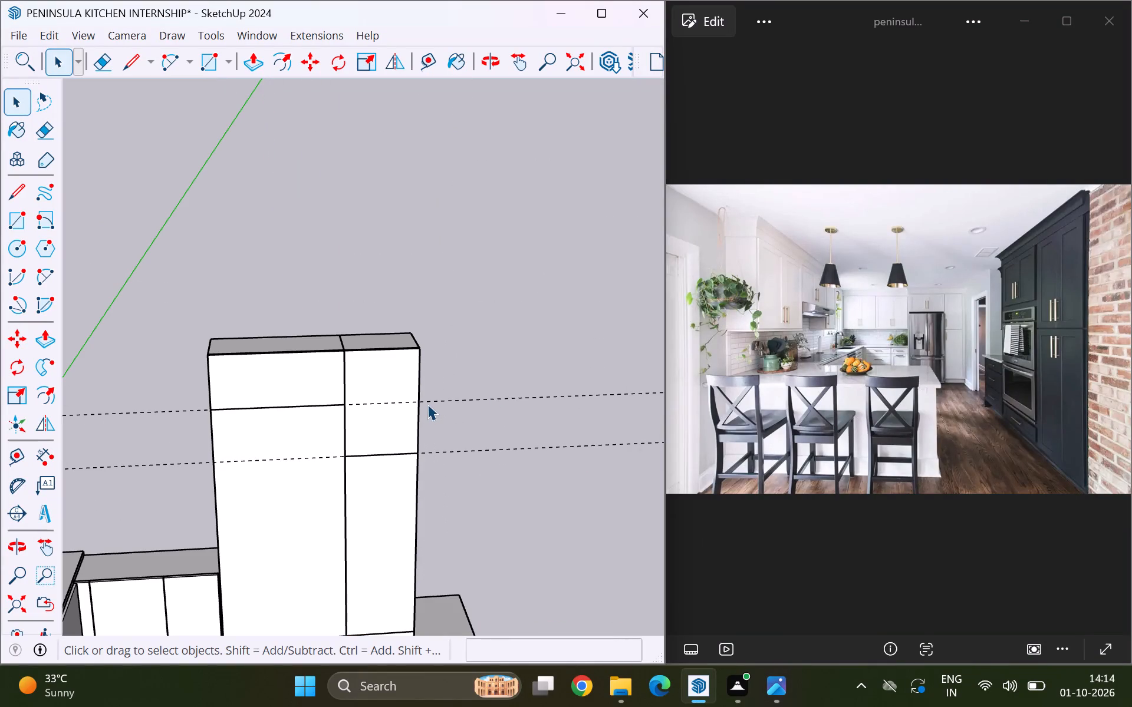
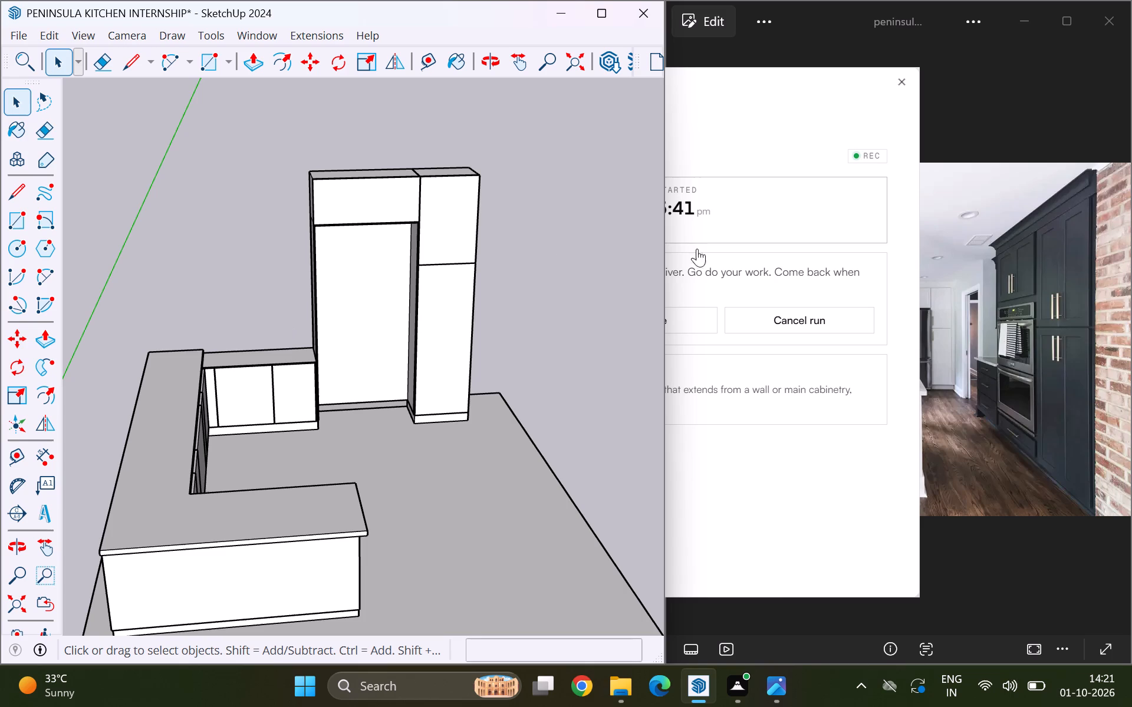
Examine the dark wall-oven and tall cabinet run beside the doorway in the kitchen reference photo.
{"action": "left_click", "coordinate": [1016, 347]}
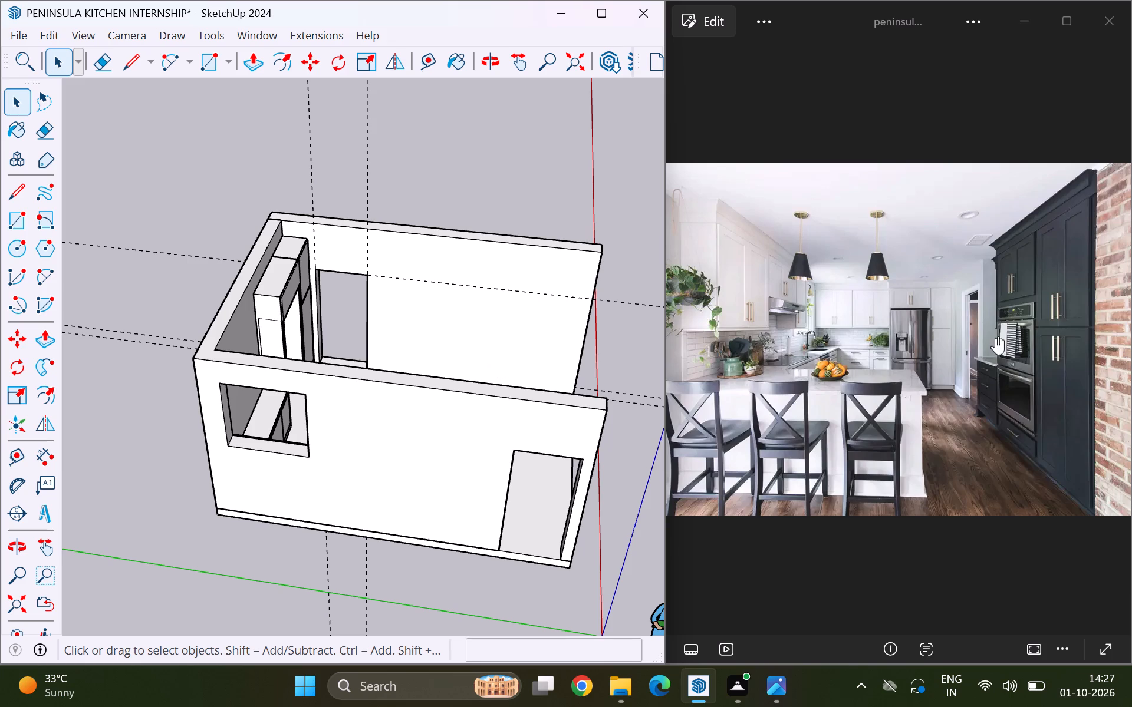
{"action": "middle_click_drag", "start_coordinate": [922, 370], "coordinate": [938, 364]}
{"action": "middle_click", "coordinate": [928, 356]}
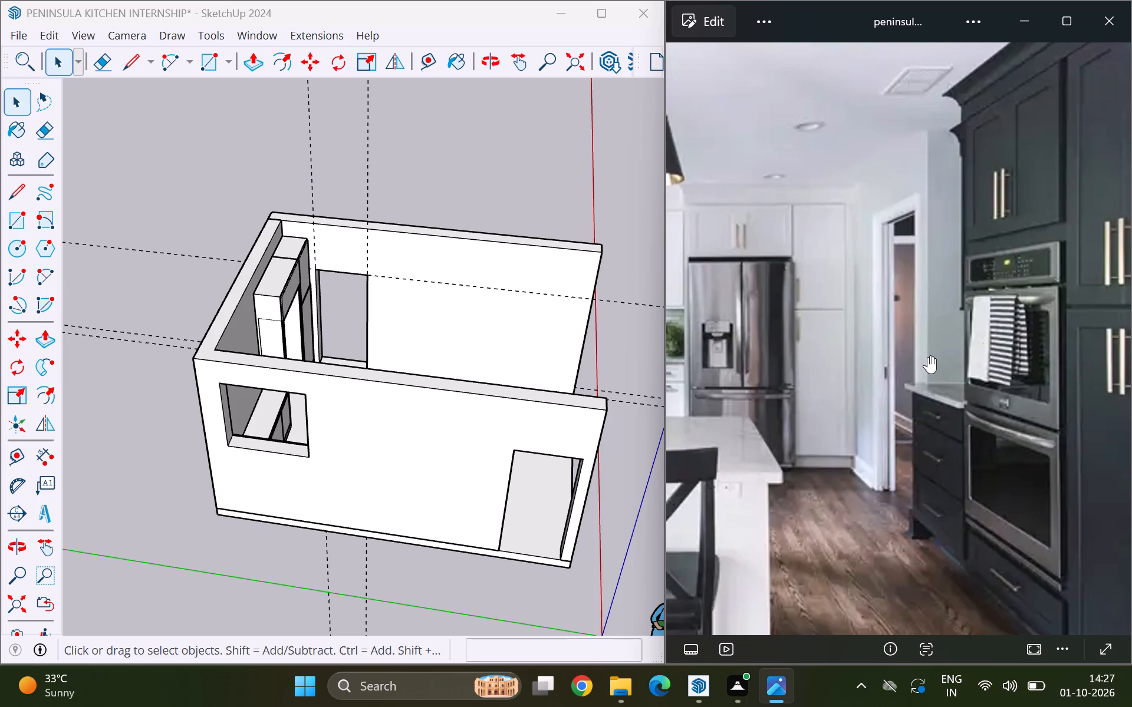
{"action": "scroll", "coordinate": [928, 356], "scroll_direction": "down", "scroll_amount": 5}
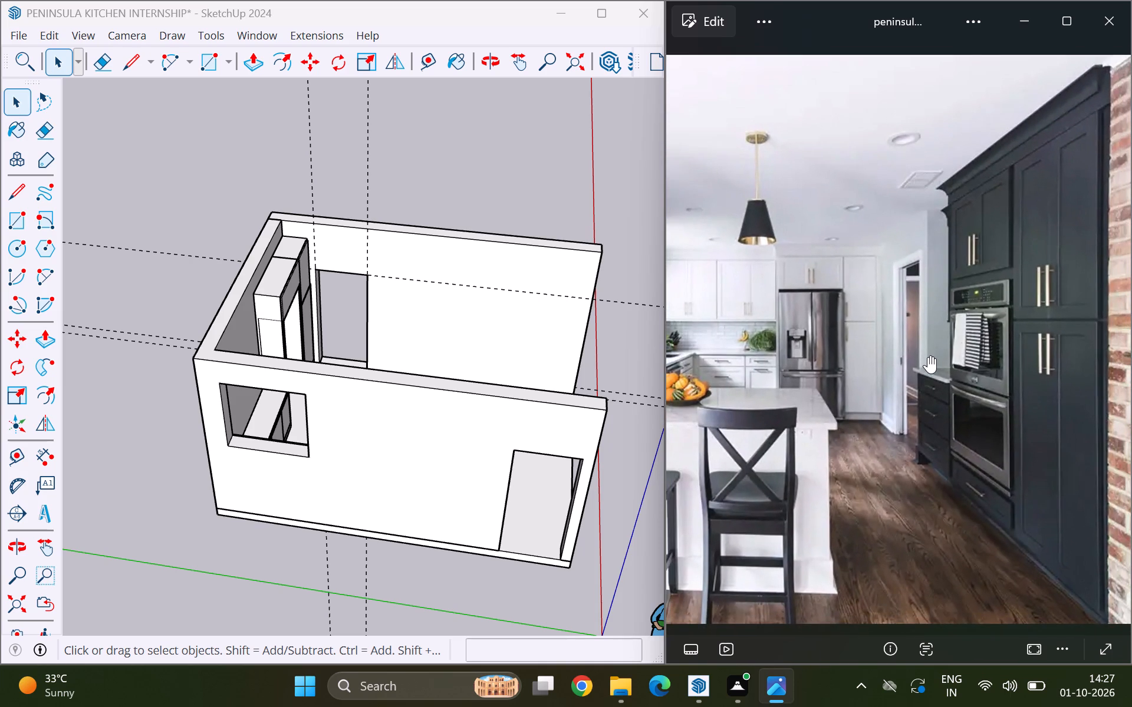
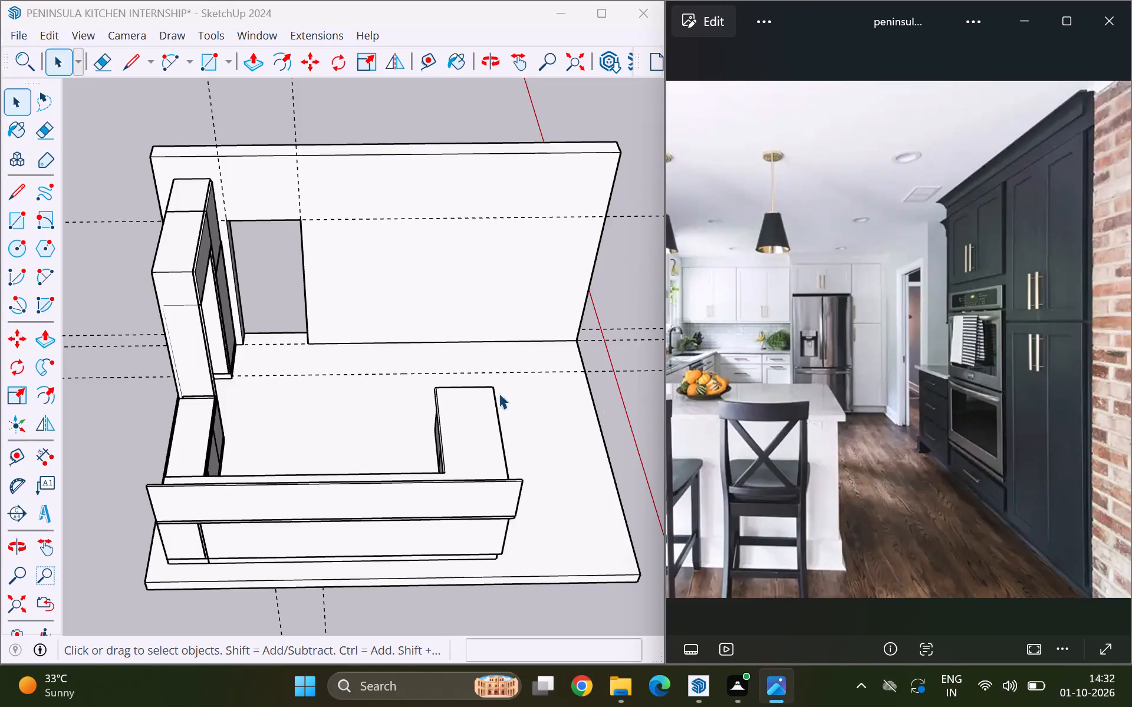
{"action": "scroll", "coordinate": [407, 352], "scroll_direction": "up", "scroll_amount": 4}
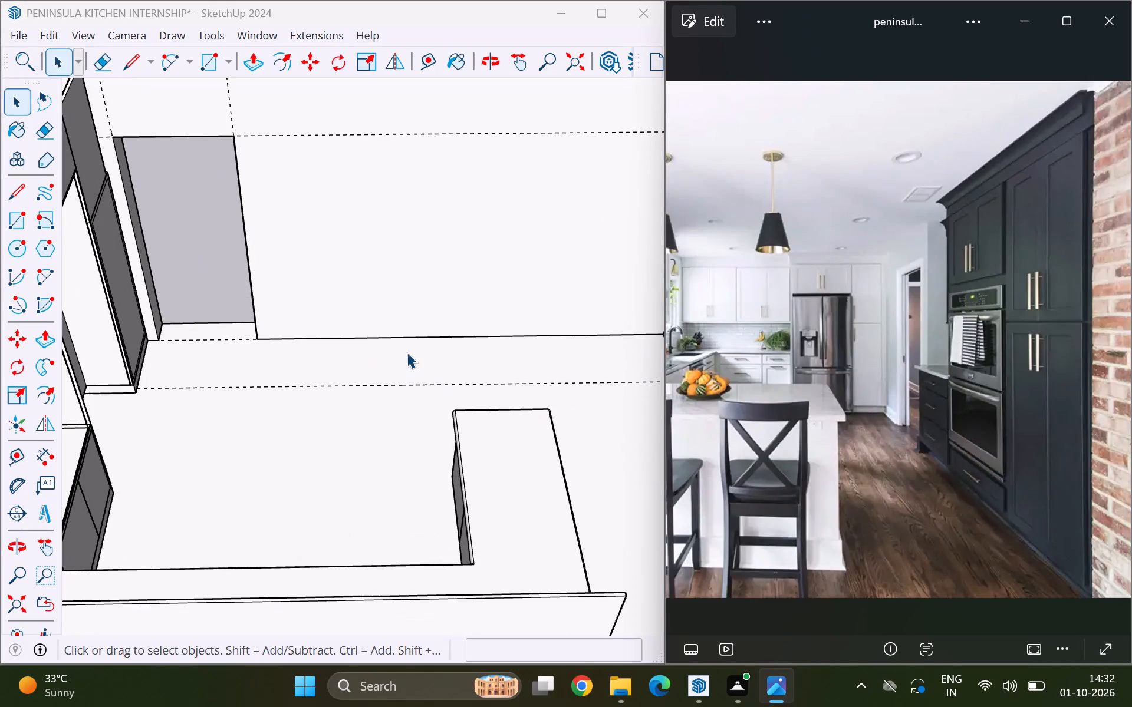
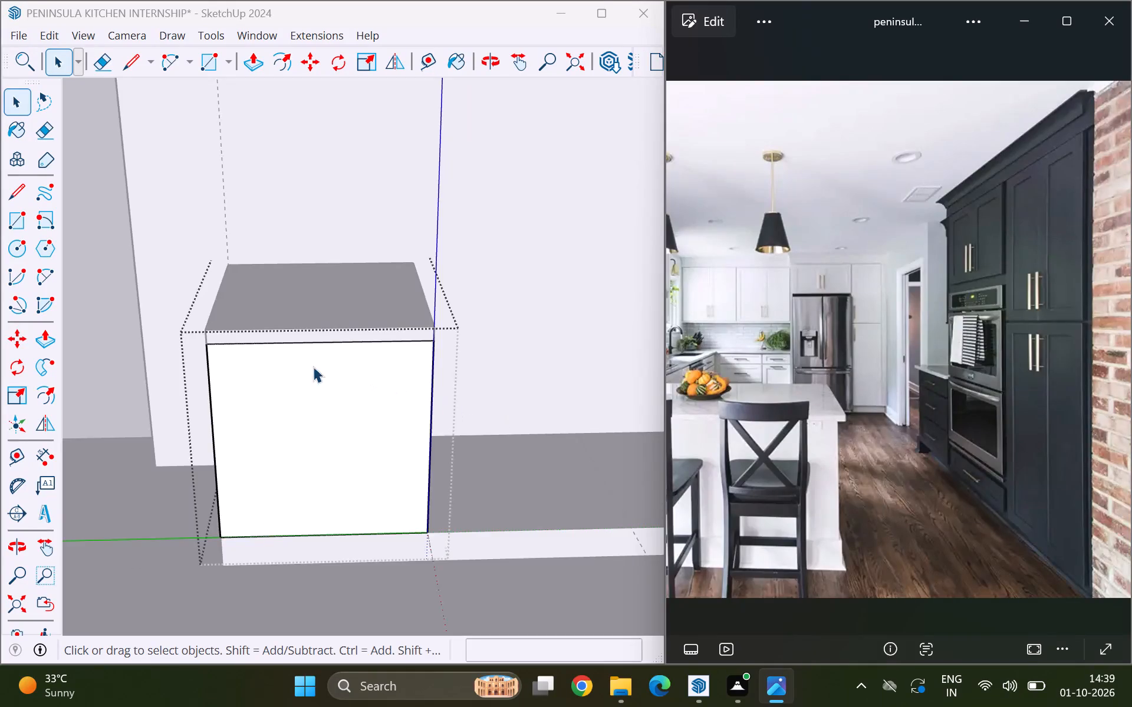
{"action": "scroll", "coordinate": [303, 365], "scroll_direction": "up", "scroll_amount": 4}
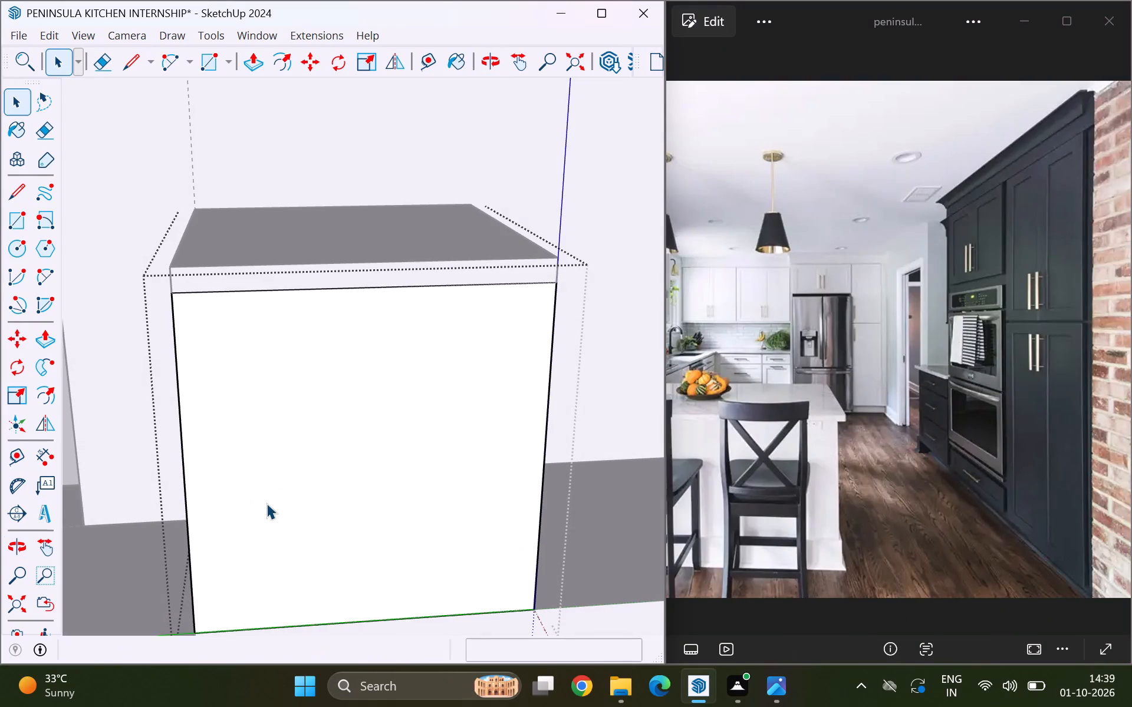
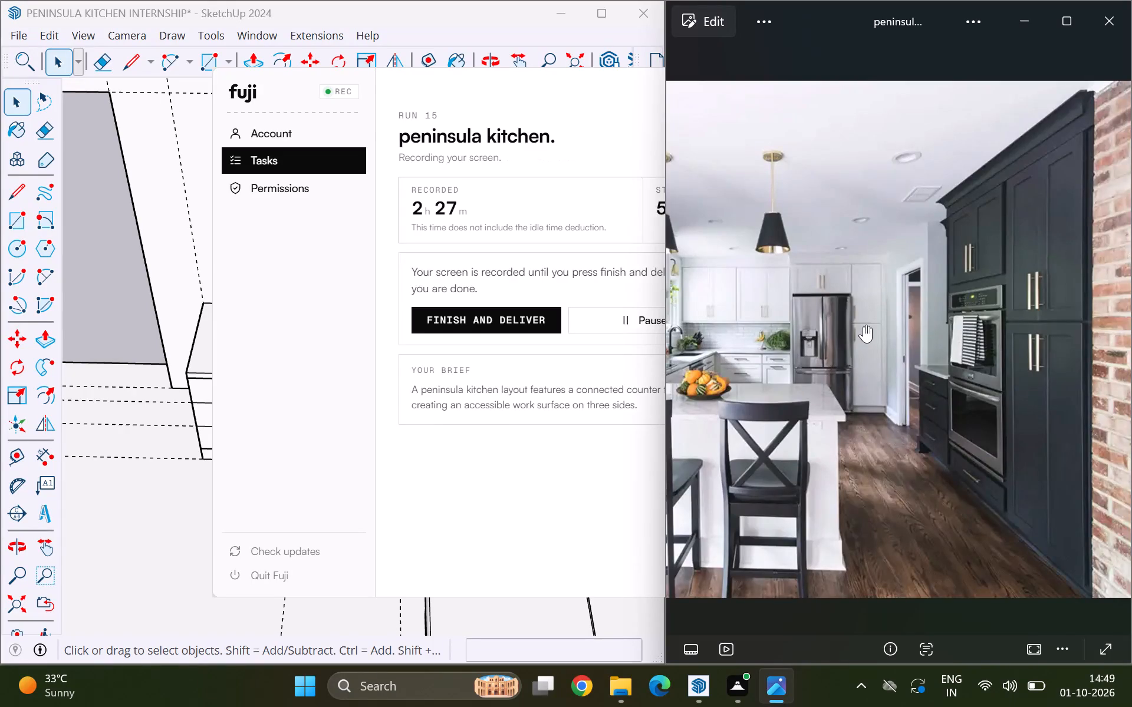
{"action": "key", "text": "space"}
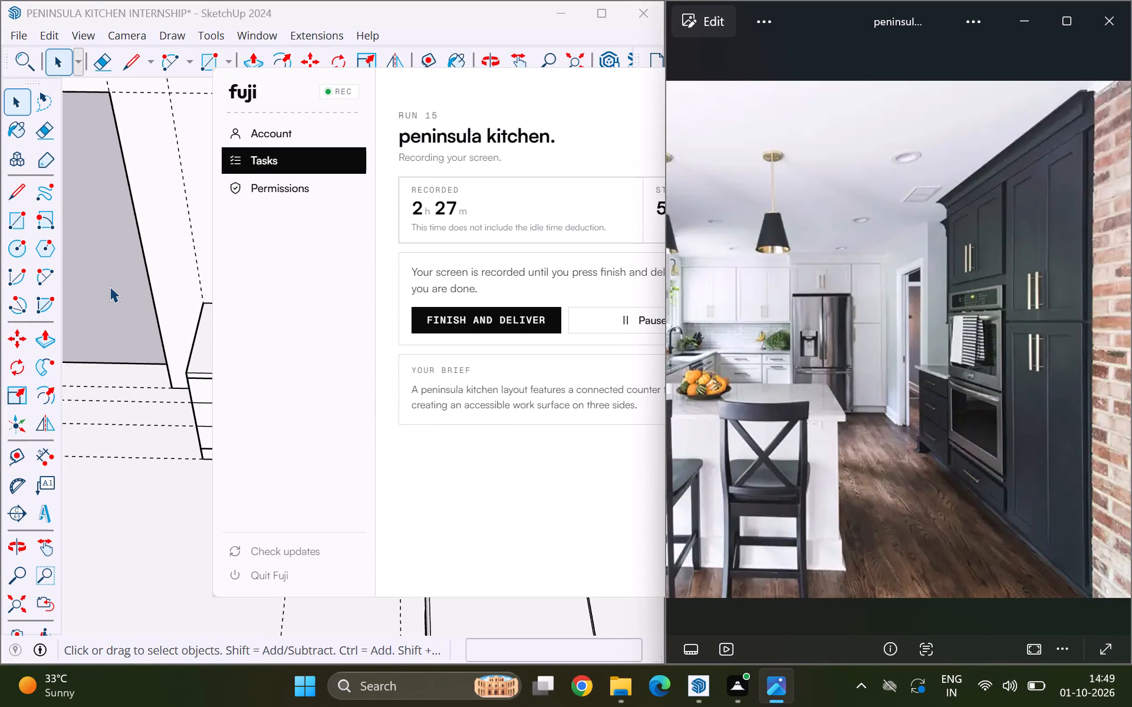
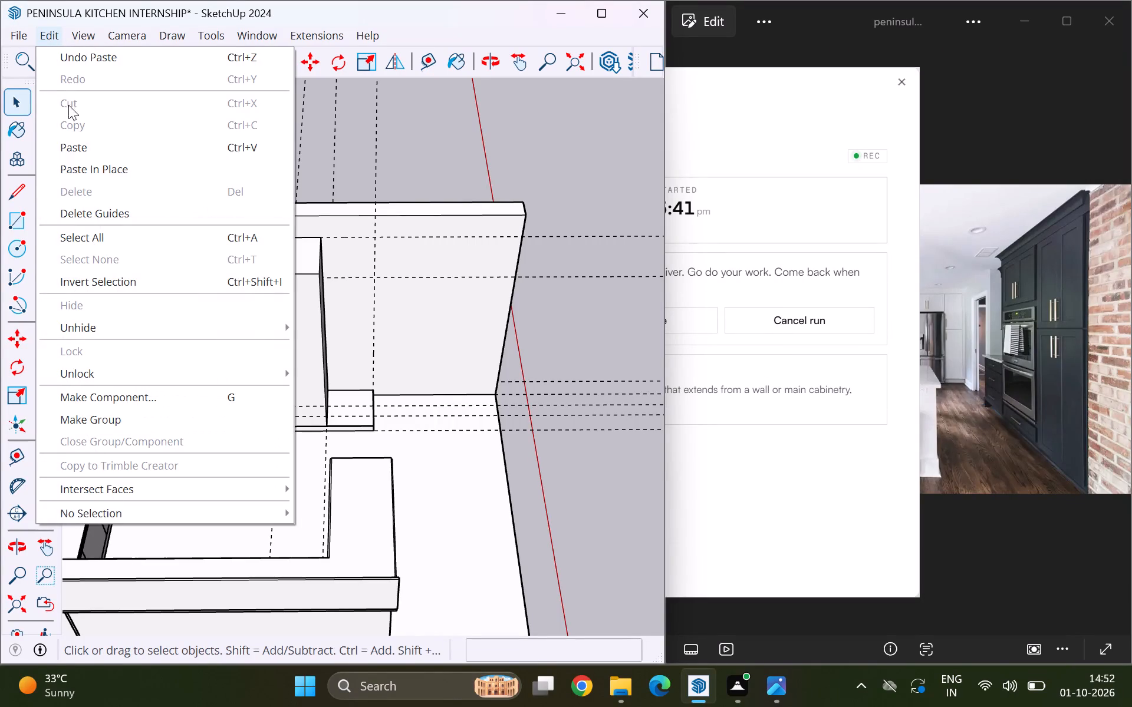
Pull up the rectangular base face beside the tall cabinet with Push/Pull, following the dark cabinet run in the reference photo.
{"action": "left_click", "coordinate": [1018, 424]}
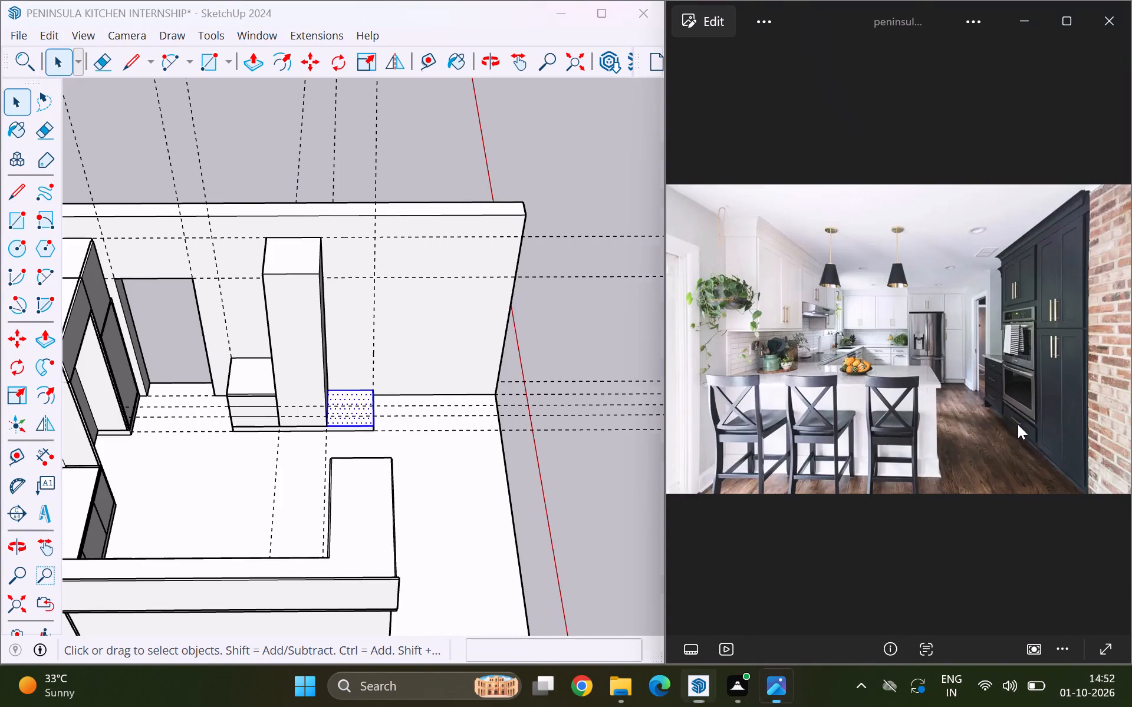
{"action": "scroll", "coordinate": [354, 405], "scroll_direction": "up", "scroll_amount": 7}
{"action": "key", "text": "p"}
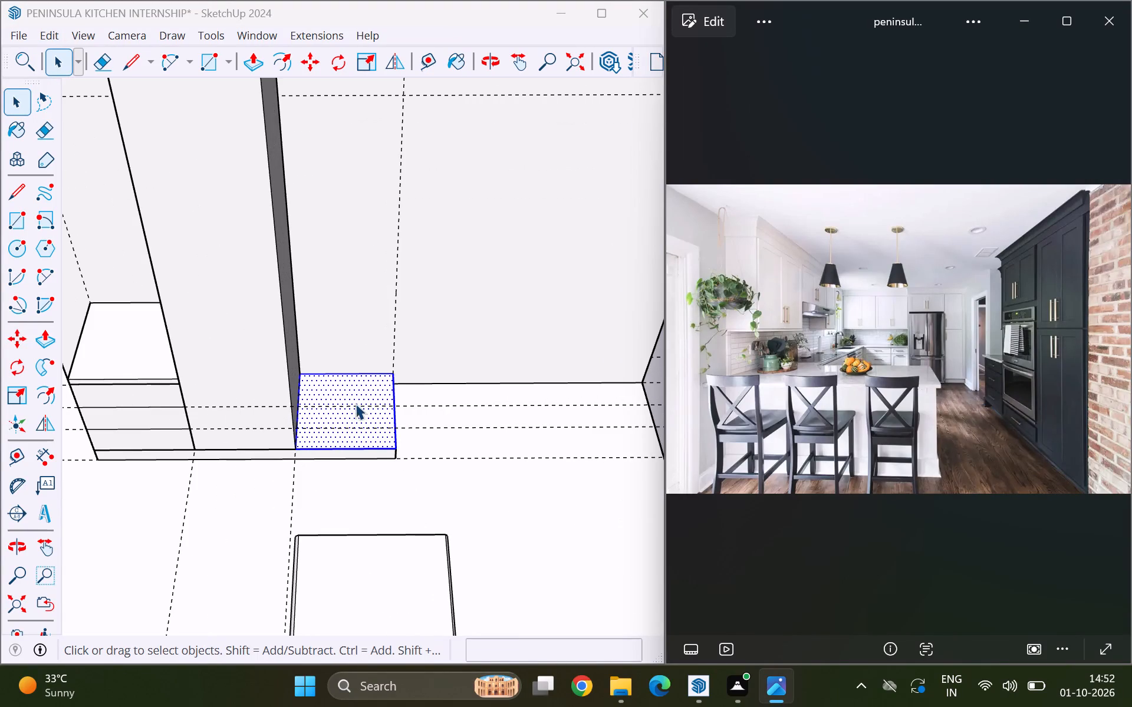
{"action": "scroll", "coordinate": [356, 432], "scroll_direction": "down", "scroll_amount": 5}
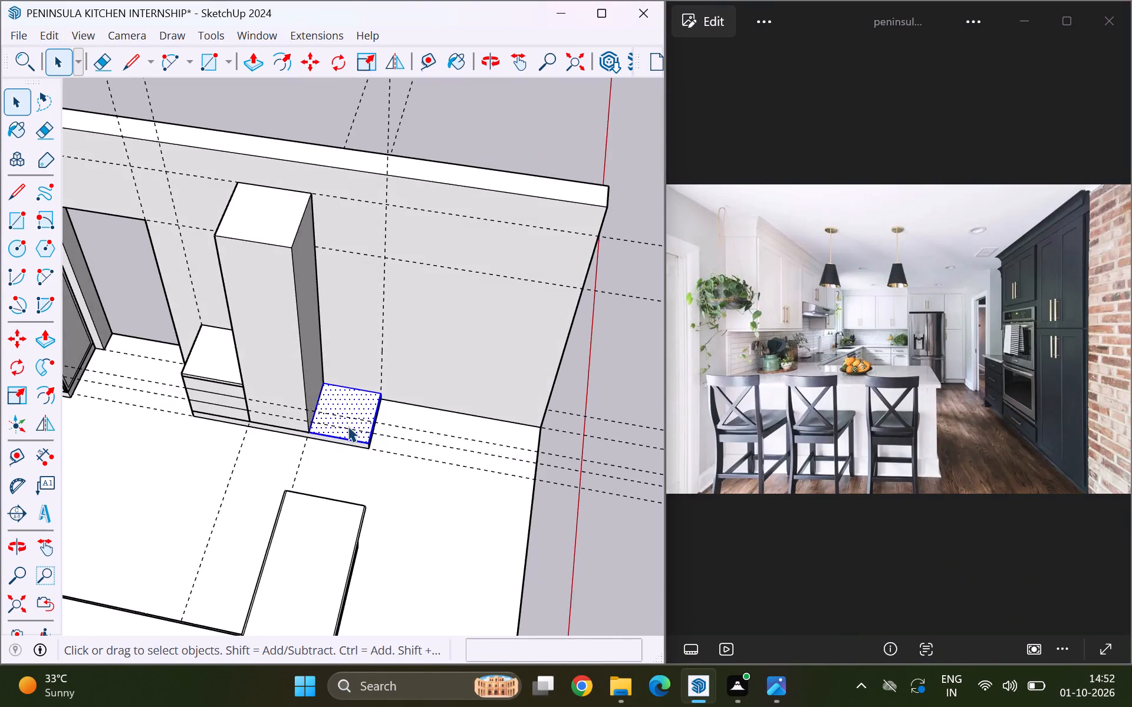
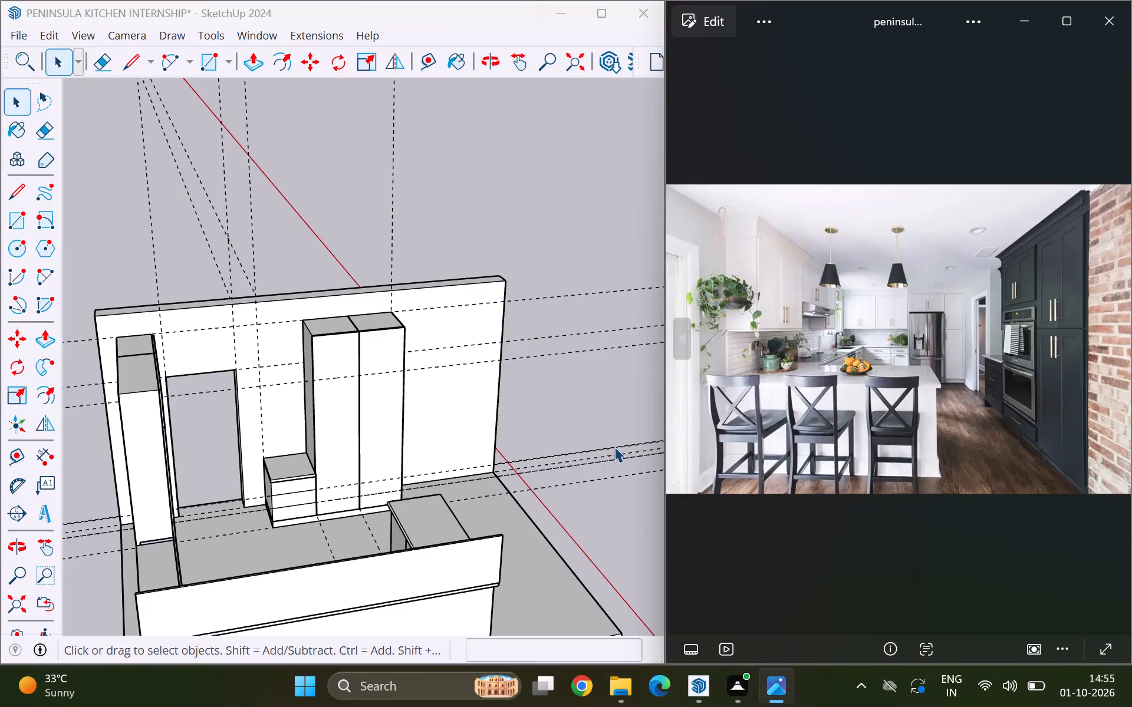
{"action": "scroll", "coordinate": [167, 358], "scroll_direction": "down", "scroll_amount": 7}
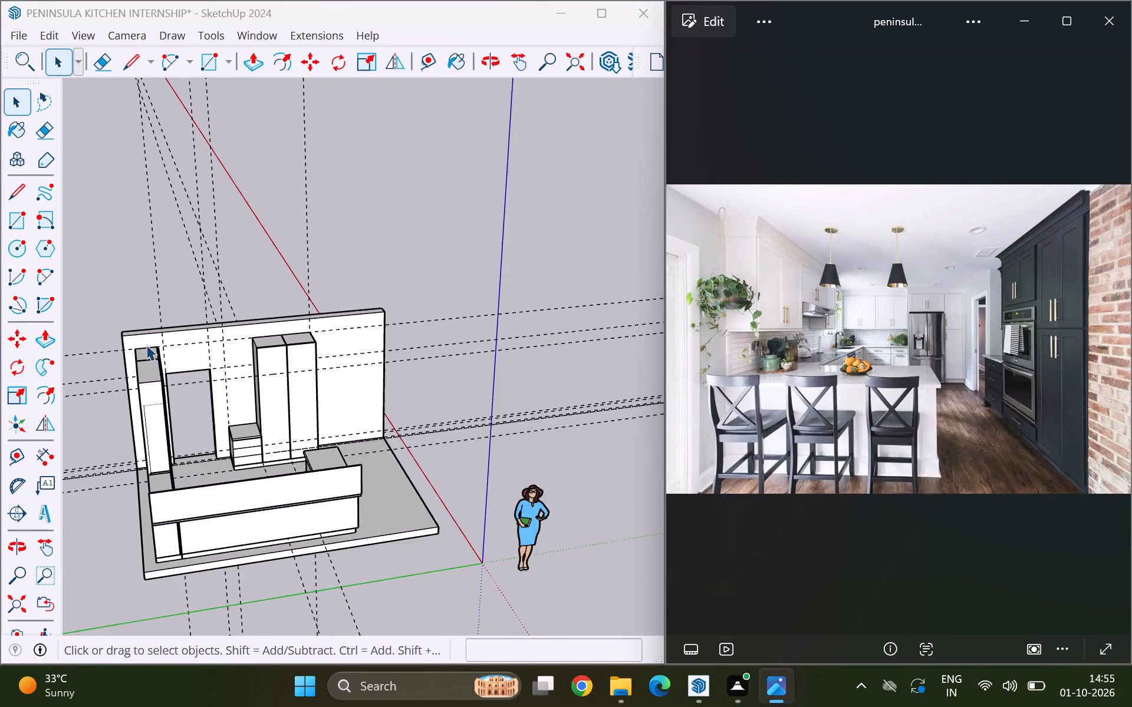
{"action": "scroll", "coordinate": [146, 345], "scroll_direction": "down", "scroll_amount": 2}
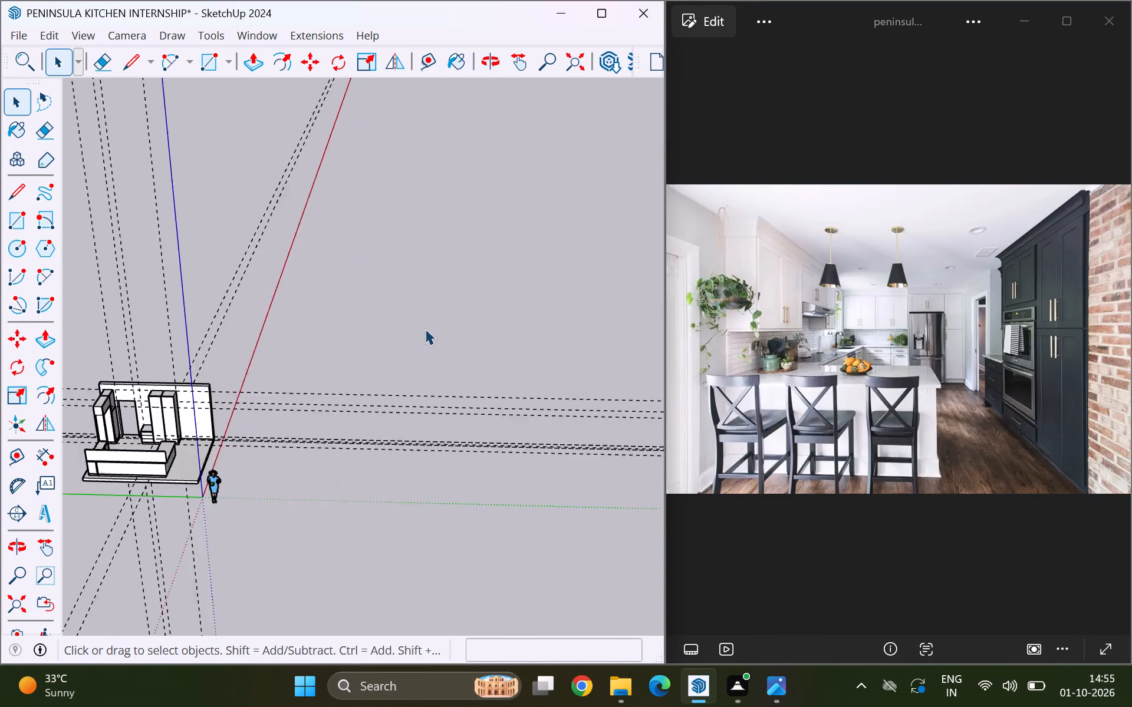
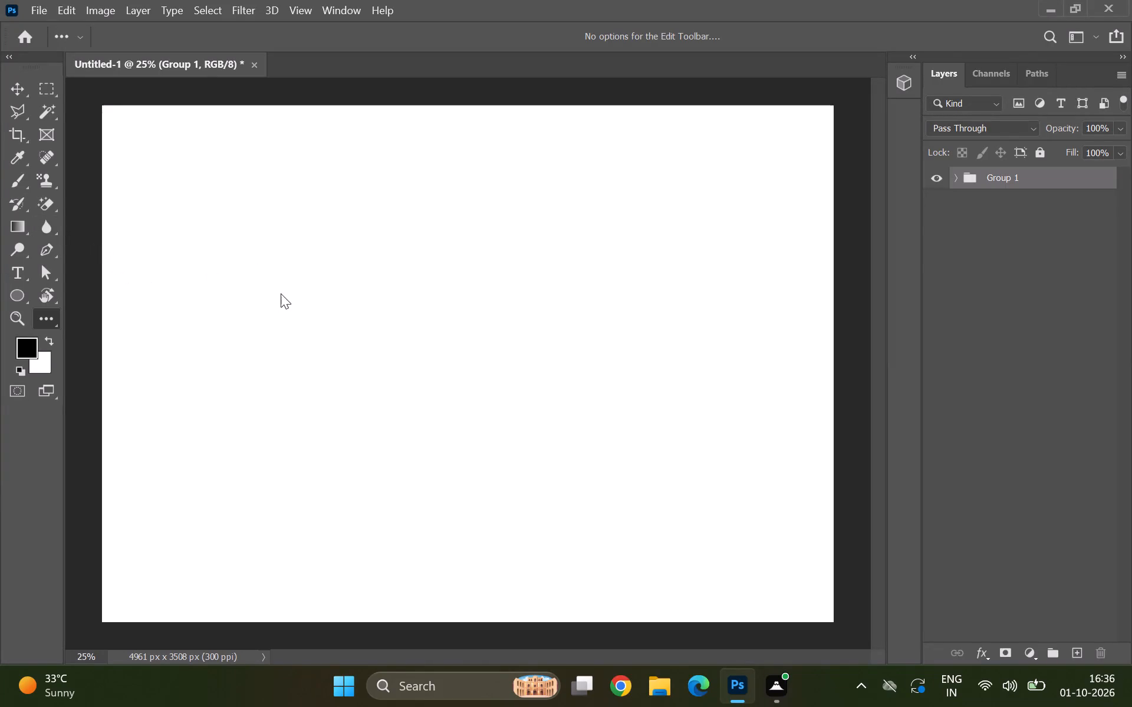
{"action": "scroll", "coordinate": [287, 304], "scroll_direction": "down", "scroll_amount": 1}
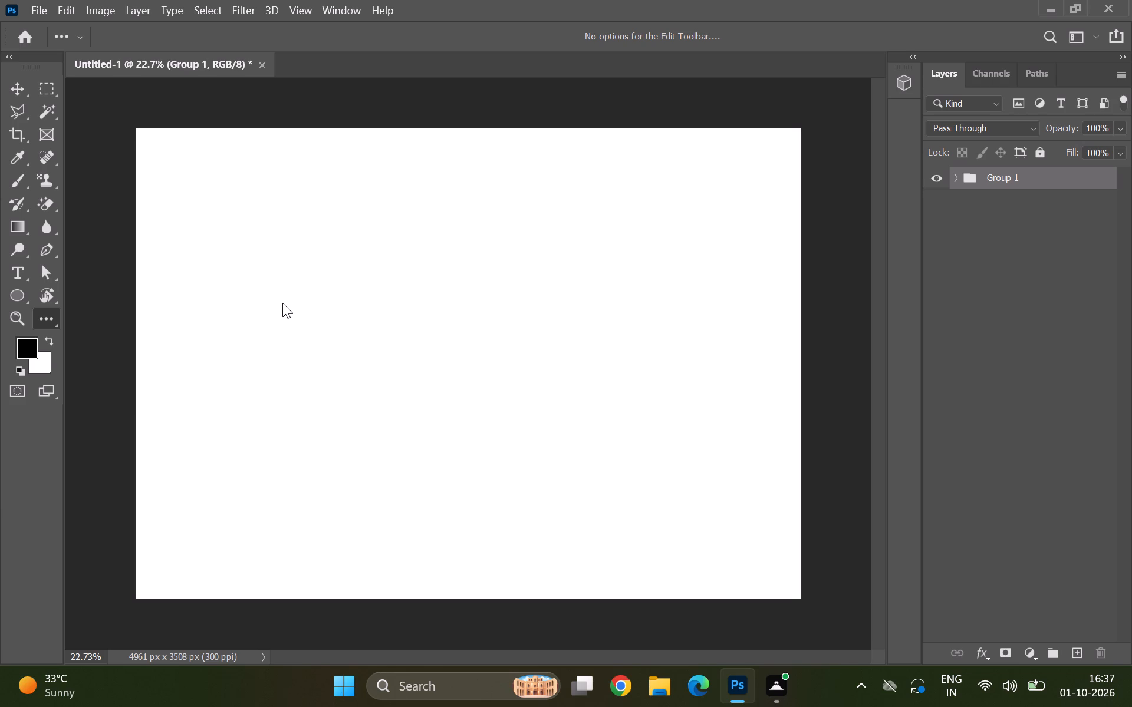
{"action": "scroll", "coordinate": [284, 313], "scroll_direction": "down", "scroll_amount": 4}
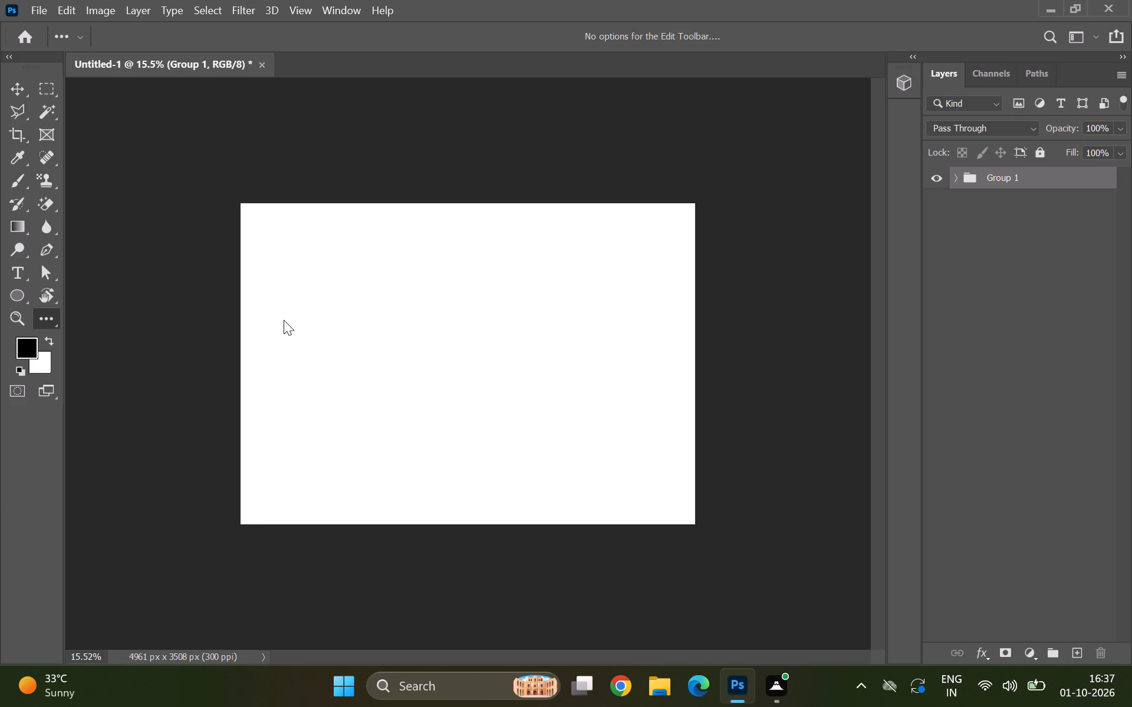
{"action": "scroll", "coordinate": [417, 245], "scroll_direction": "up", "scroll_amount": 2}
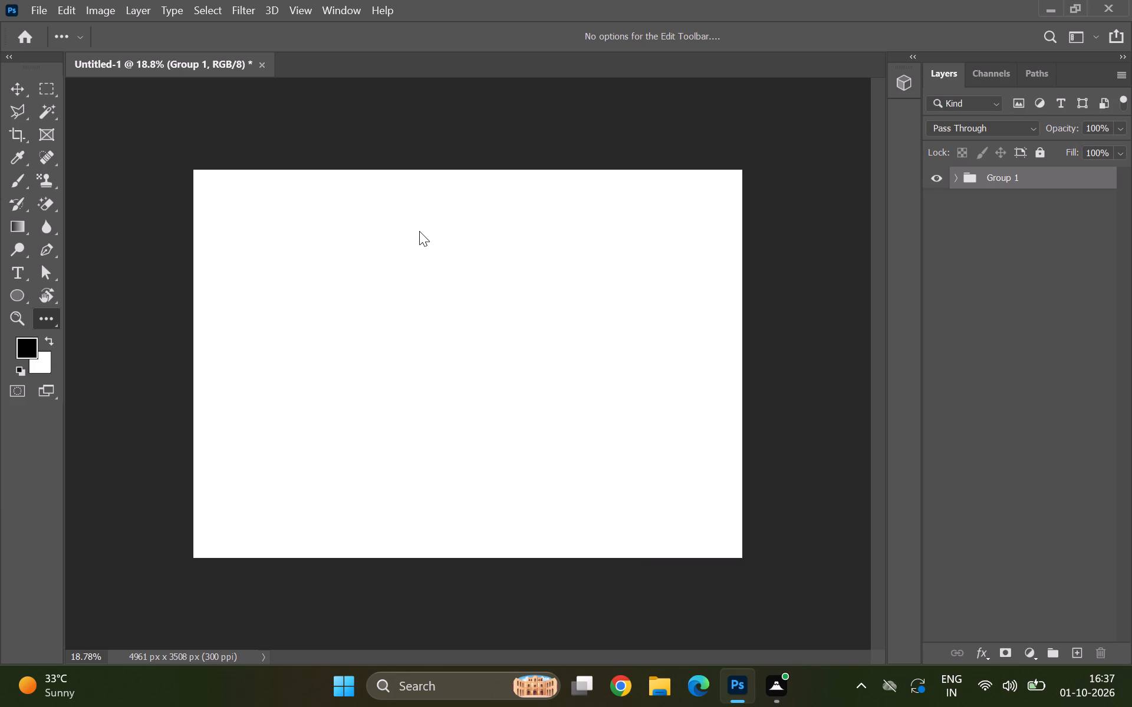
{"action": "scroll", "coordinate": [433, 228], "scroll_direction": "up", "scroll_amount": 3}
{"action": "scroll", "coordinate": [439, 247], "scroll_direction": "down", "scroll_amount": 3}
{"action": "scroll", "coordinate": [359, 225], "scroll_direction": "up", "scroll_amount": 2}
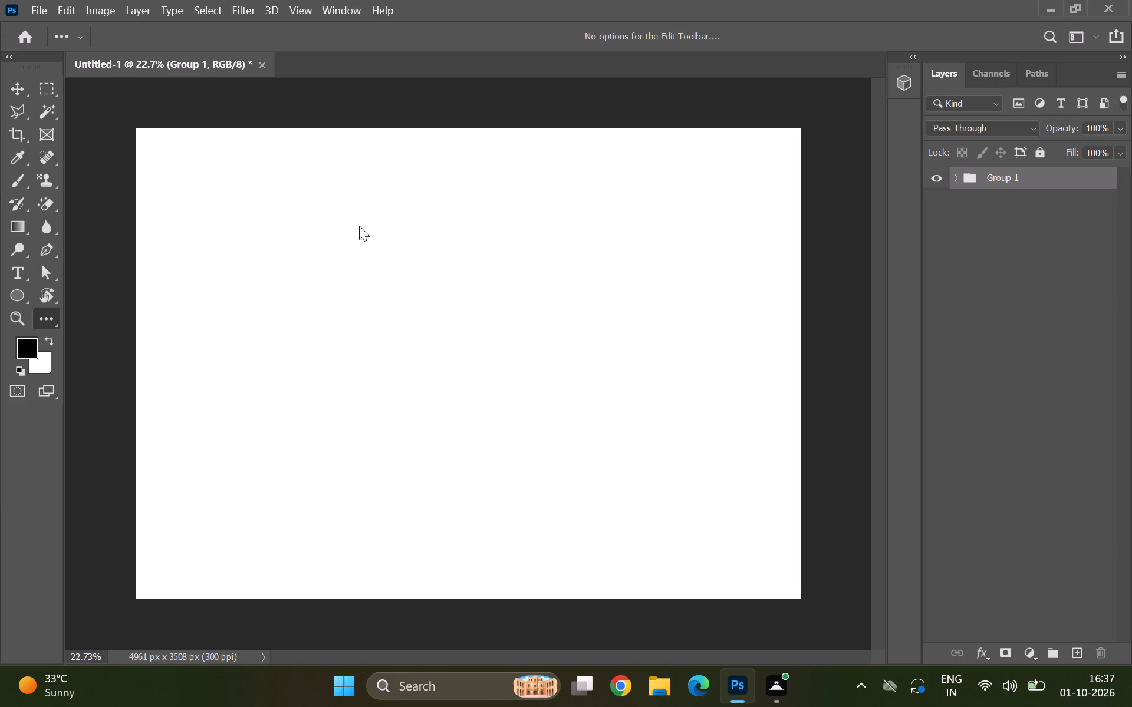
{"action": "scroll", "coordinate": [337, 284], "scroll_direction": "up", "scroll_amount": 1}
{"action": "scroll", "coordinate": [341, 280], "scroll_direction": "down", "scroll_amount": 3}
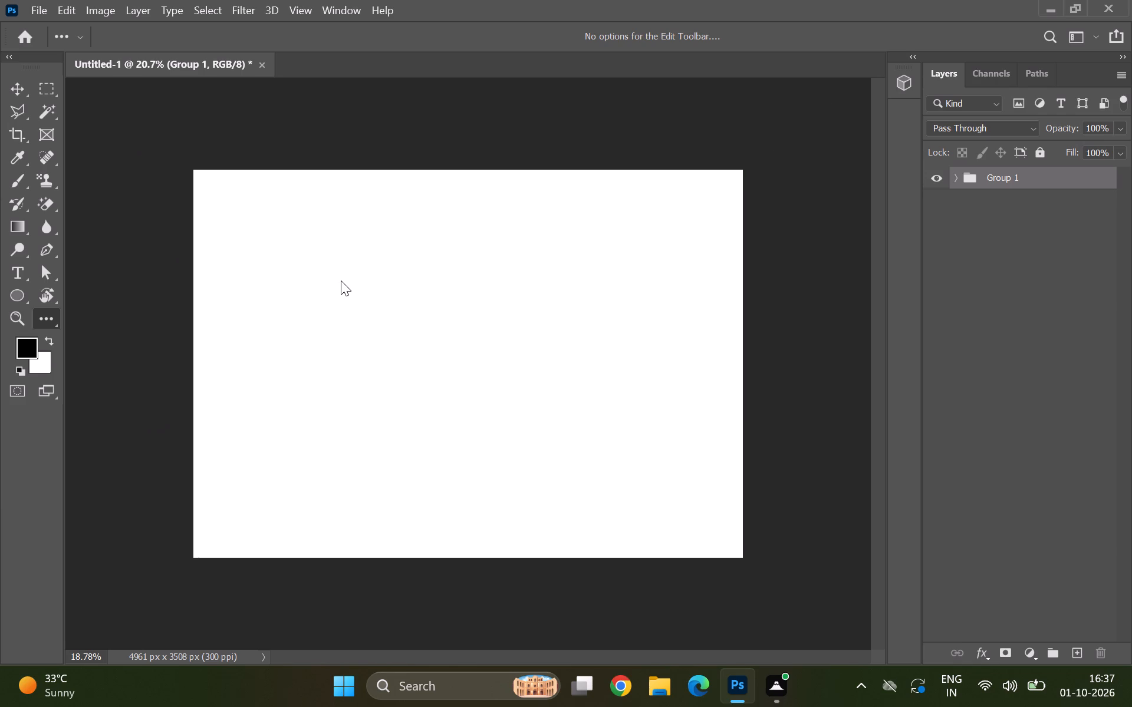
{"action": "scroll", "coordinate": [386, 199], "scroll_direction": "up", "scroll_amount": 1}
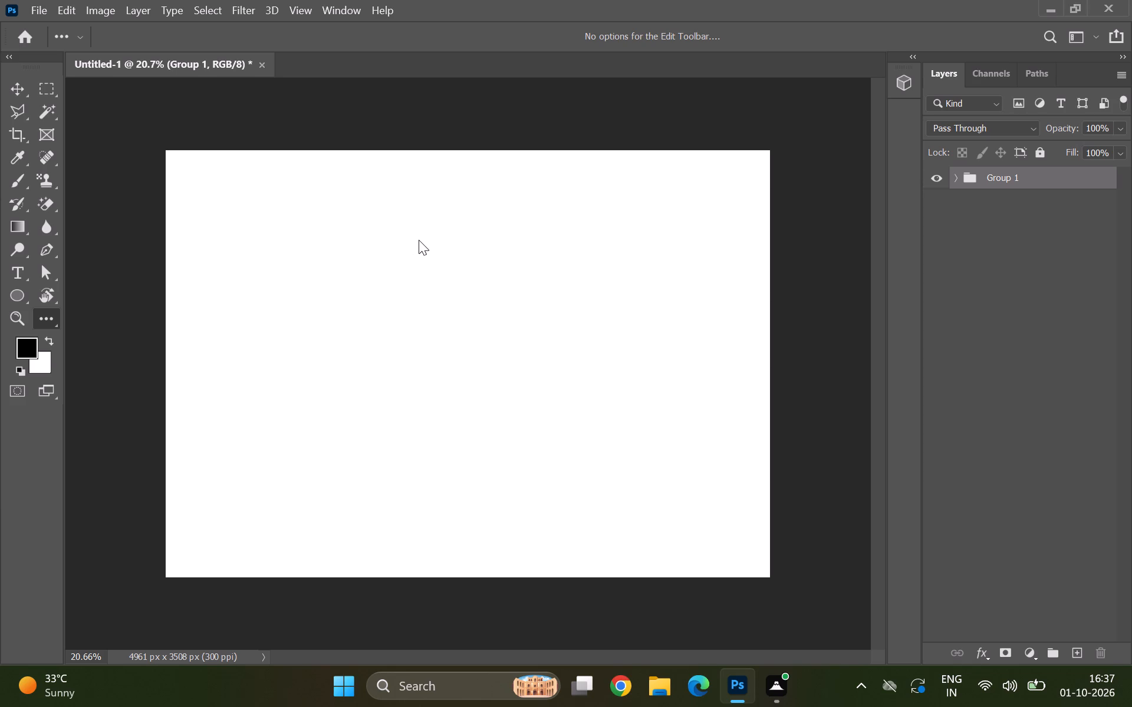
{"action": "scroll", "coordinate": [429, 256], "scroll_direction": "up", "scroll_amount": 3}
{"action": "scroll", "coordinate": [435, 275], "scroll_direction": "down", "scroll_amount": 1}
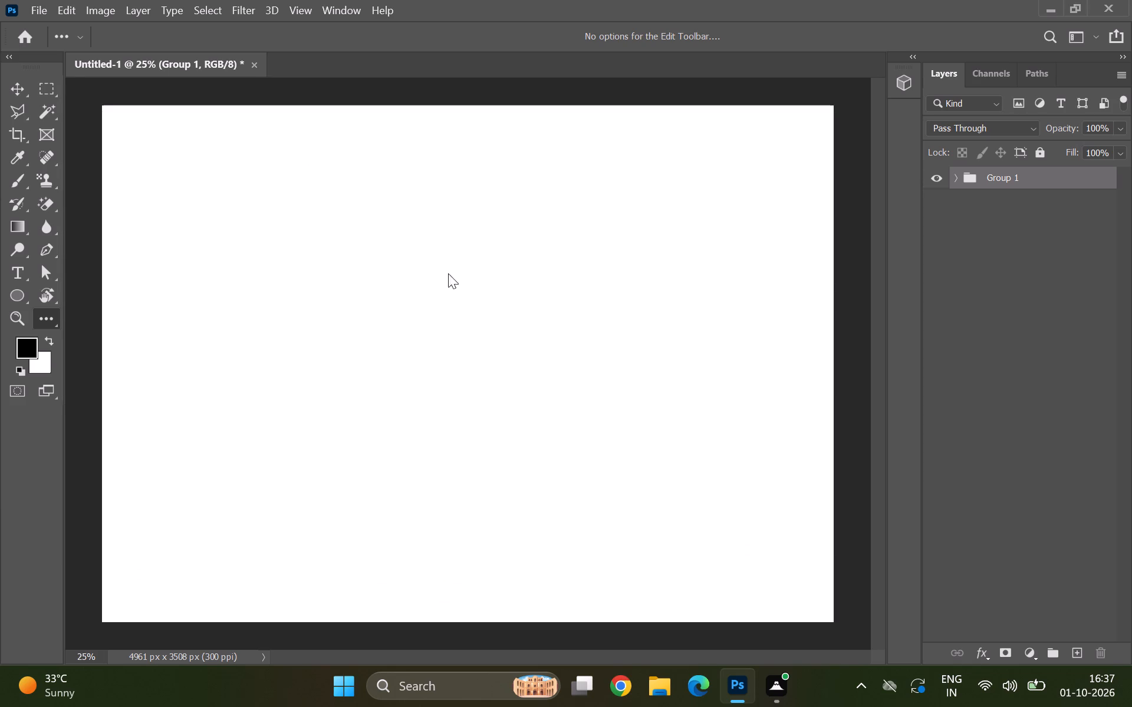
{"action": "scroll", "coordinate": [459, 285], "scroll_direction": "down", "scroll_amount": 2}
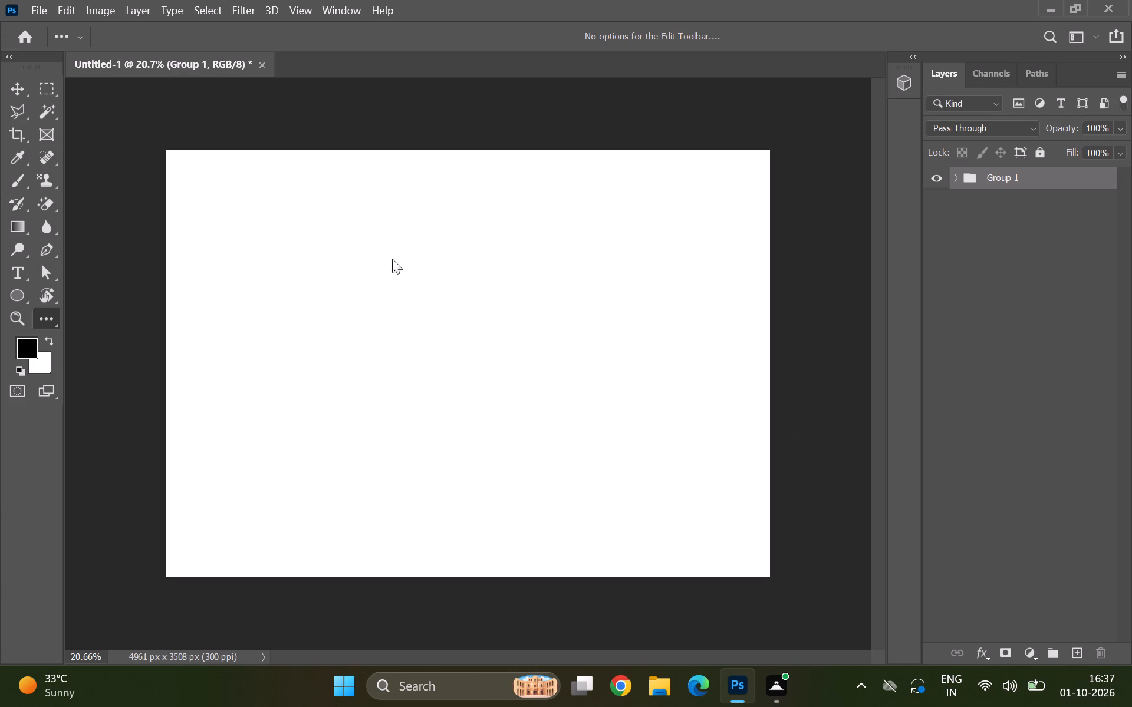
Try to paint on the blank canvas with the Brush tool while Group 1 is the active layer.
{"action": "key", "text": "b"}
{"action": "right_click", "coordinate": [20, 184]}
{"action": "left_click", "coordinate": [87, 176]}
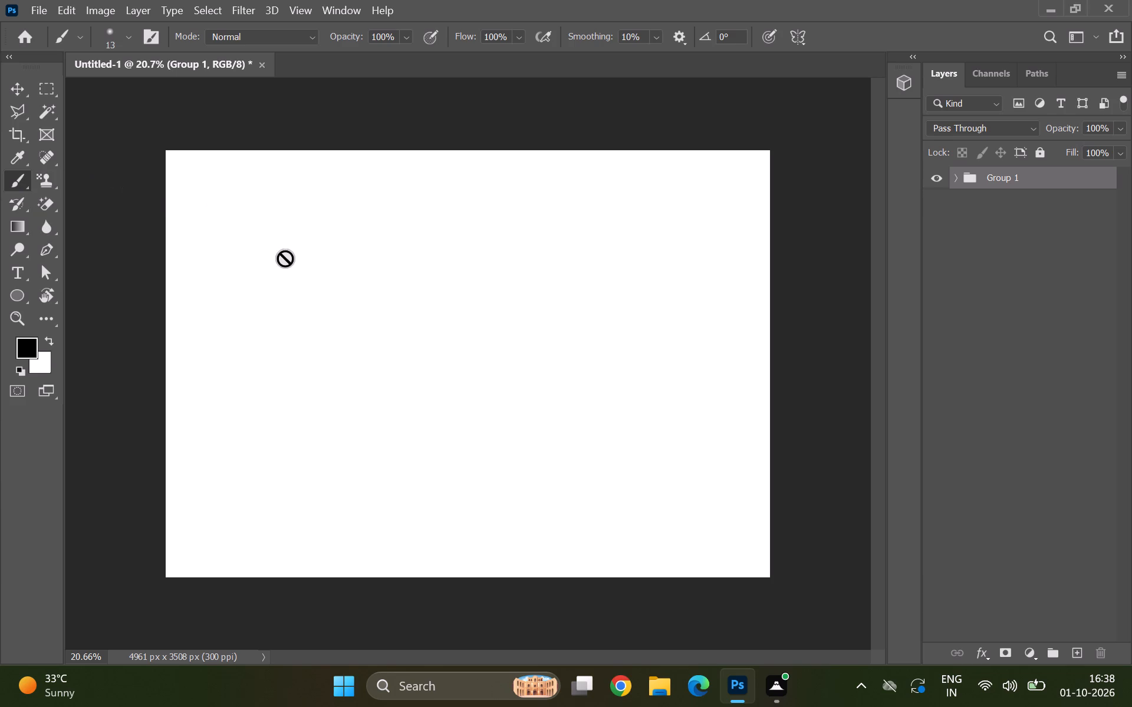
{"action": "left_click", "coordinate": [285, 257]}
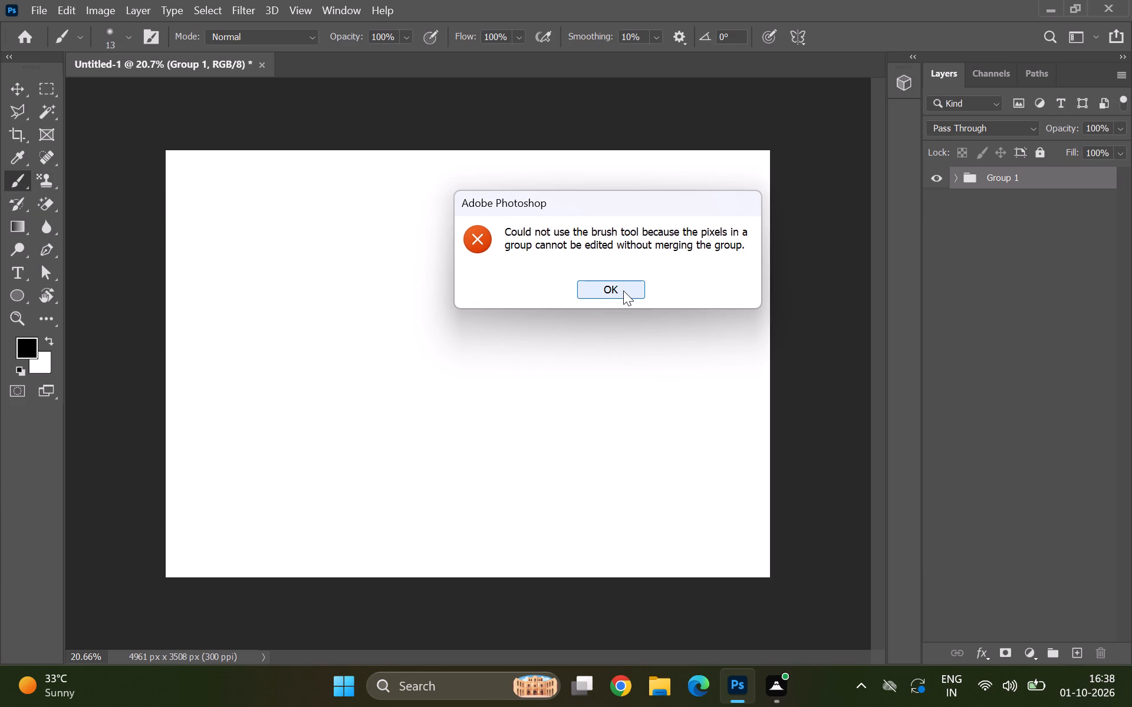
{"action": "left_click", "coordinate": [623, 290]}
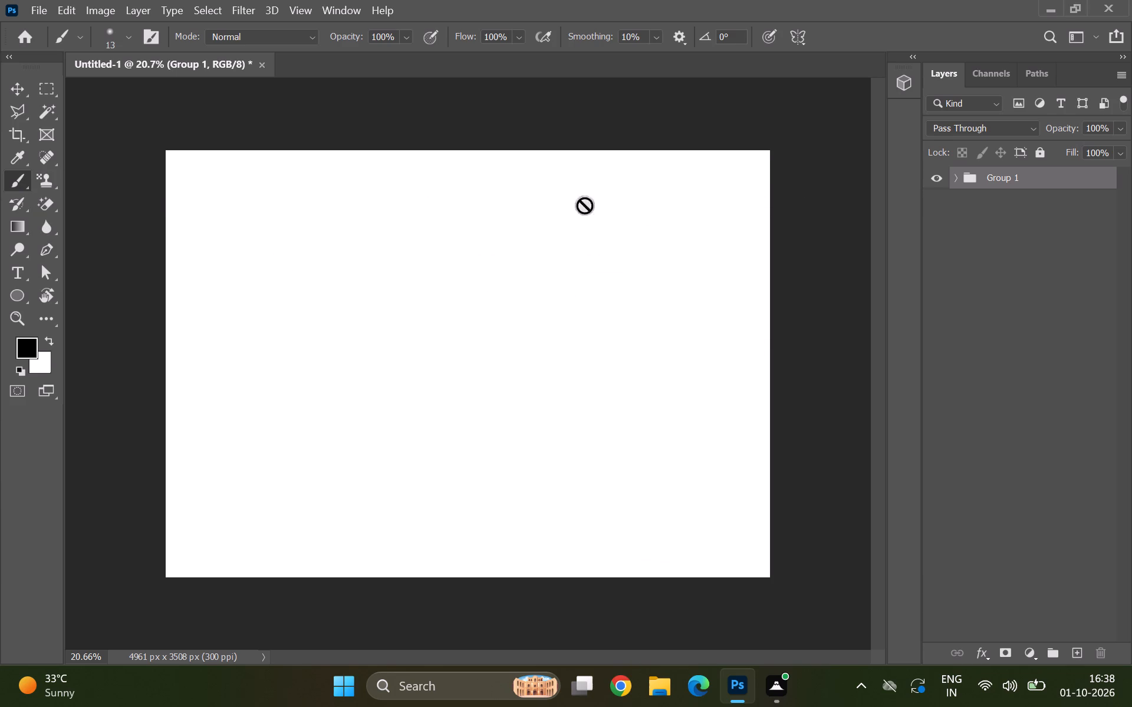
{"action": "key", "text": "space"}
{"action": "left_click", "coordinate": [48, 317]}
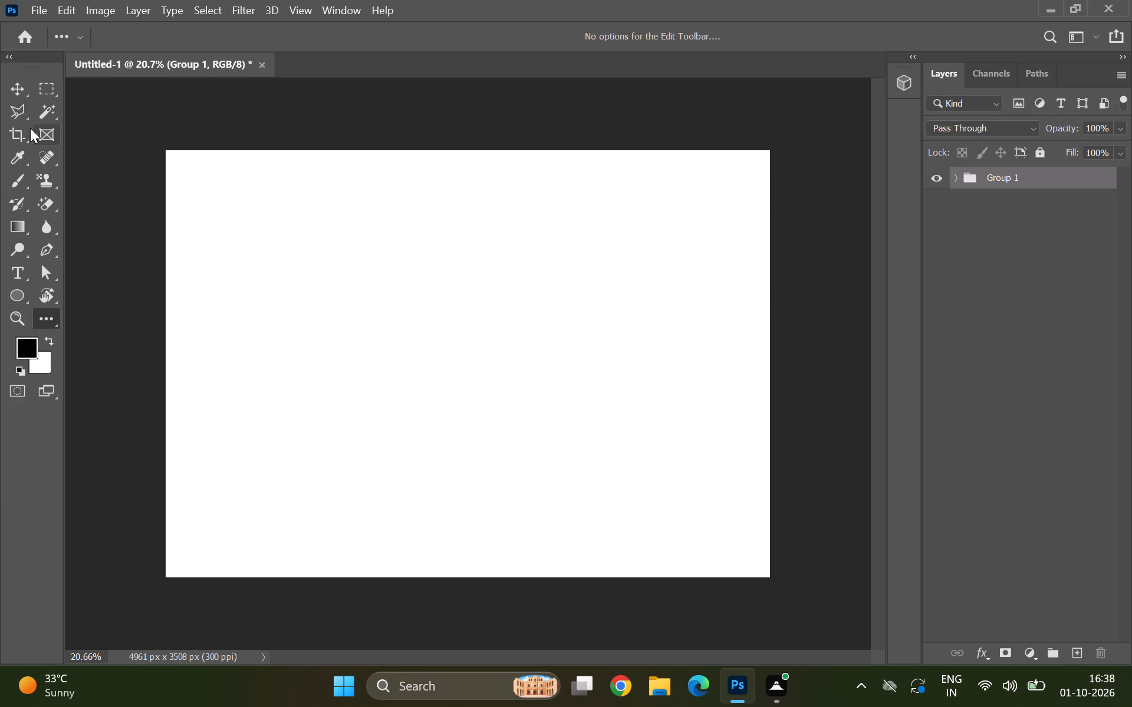
Open the home screen and look through the recent files.
{"action": "left_click", "coordinate": [22, 36]}
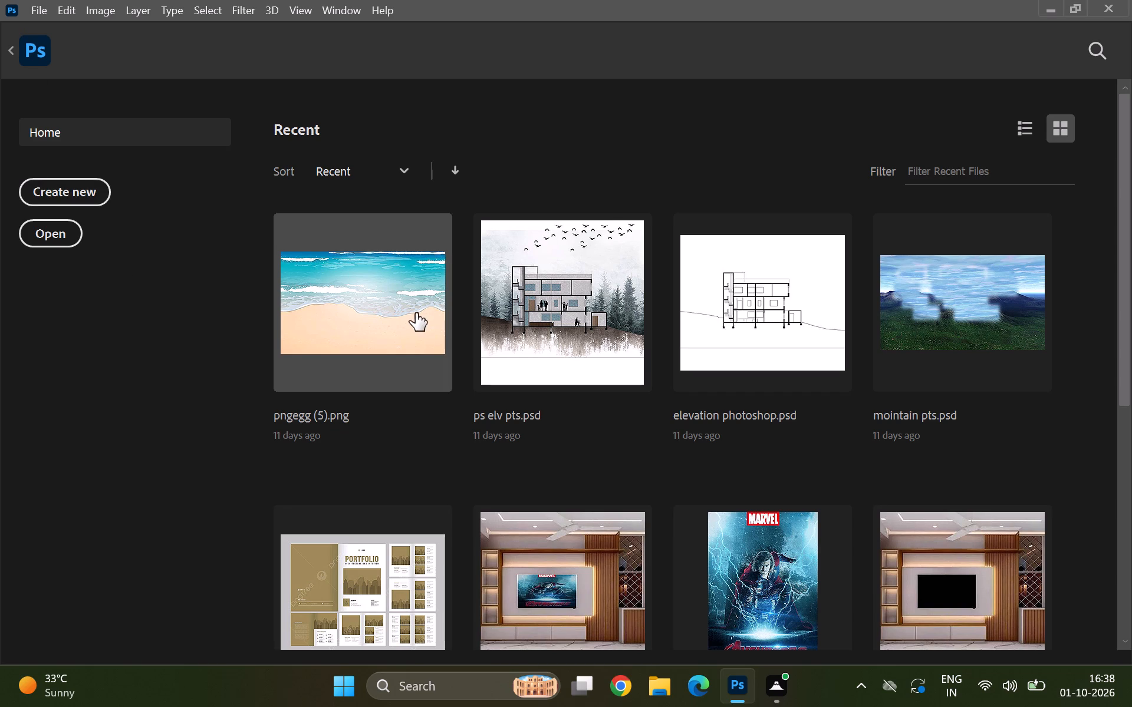
{"action": "scroll", "coordinate": [357, 378], "scroll_direction": "down", "scroll_amount": 3}
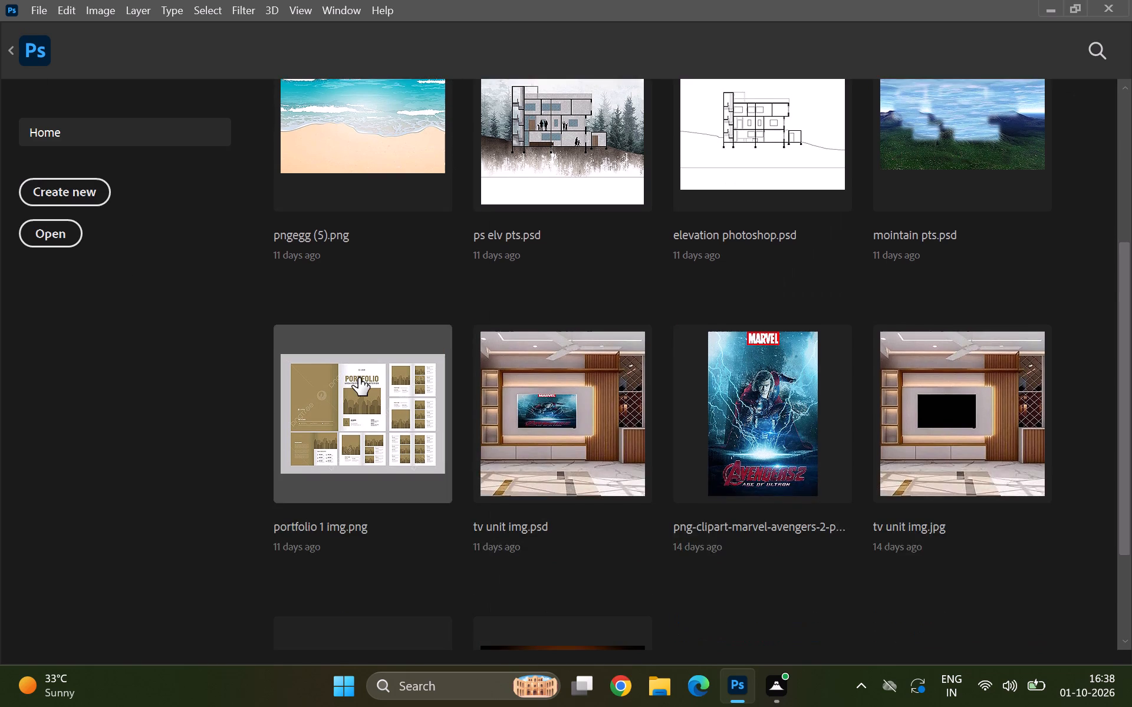
{"action": "scroll", "coordinate": [358, 378], "scroll_direction": "down", "scroll_amount": 1}
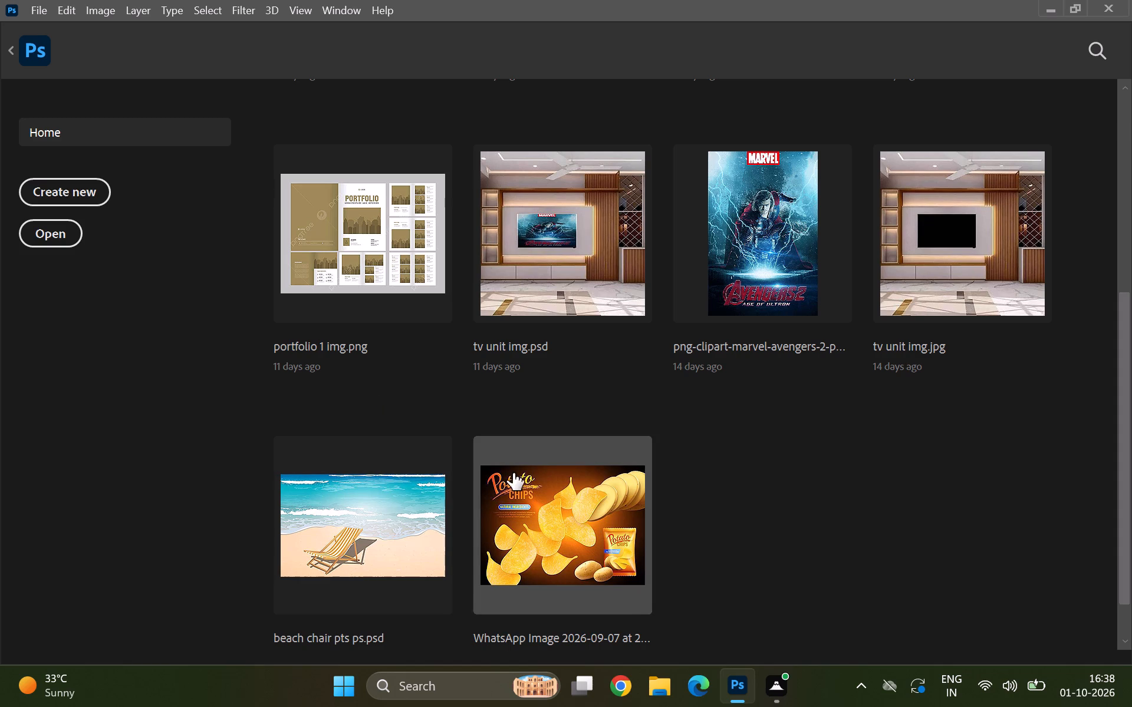
{"action": "scroll", "coordinate": [526, 468], "scroll_direction": "up", "scroll_amount": 1}
{"action": "scroll", "coordinate": [480, 447], "scroll_direction": "up", "scroll_amount": 2}
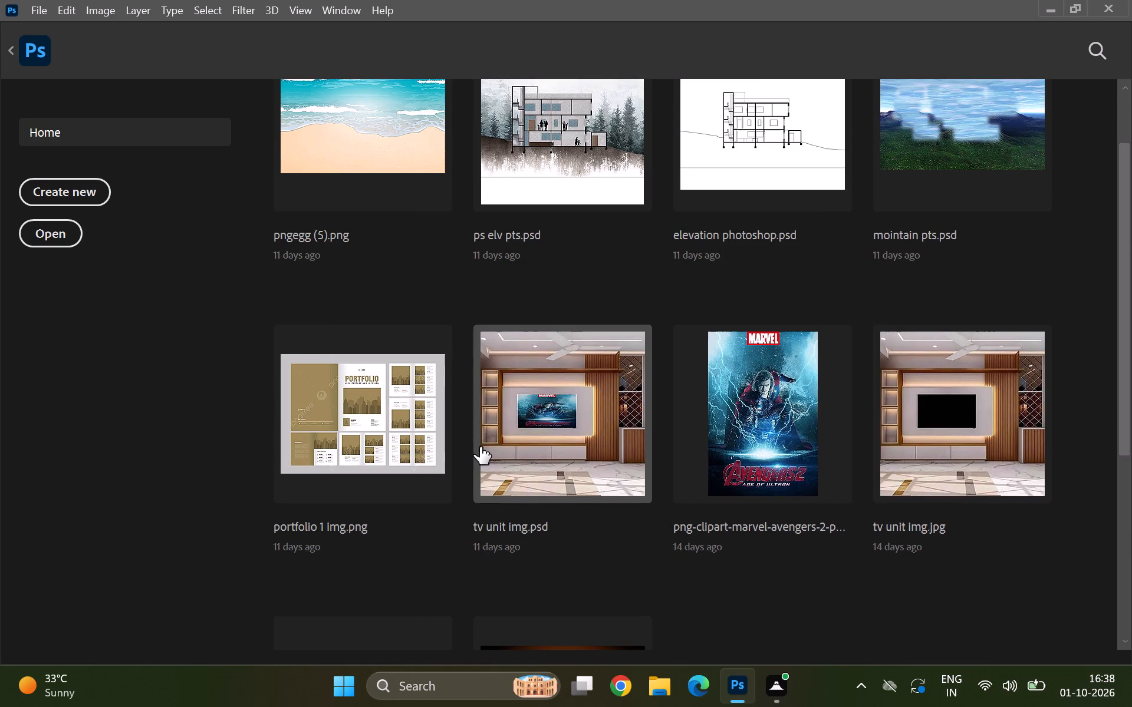
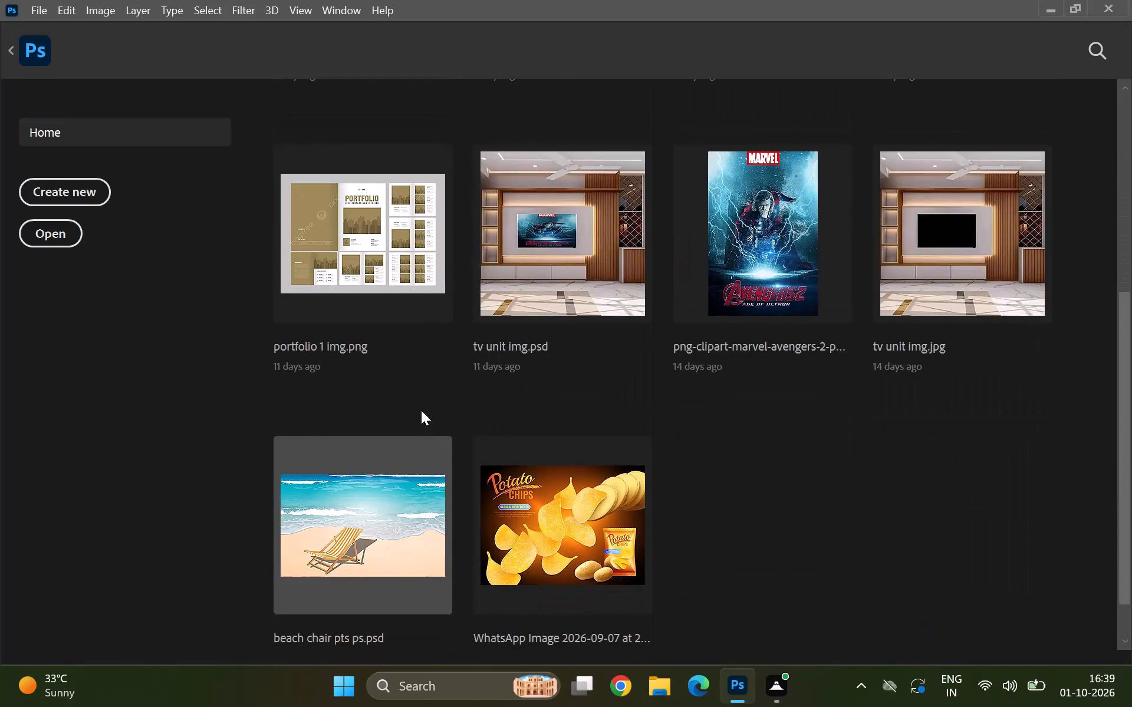
Open the Groups of people PNG from the Others folder.
{"action": "scroll", "coordinate": [429, 421], "scroll_direction": "down", "scroll_amount": 3}
{"action": "scroll", "coordinate": [445, 474], "scroll_direction": "up", "scroll_amount": 3}
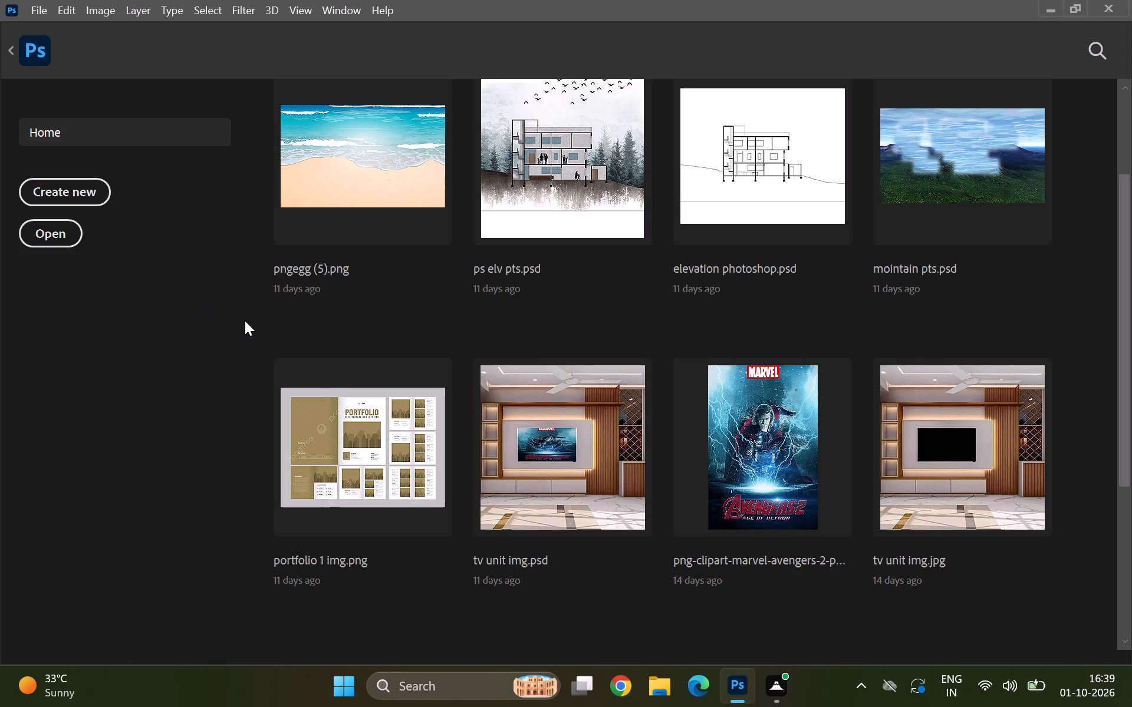
{"action": "left_click", "coordinate": [62, 243]}
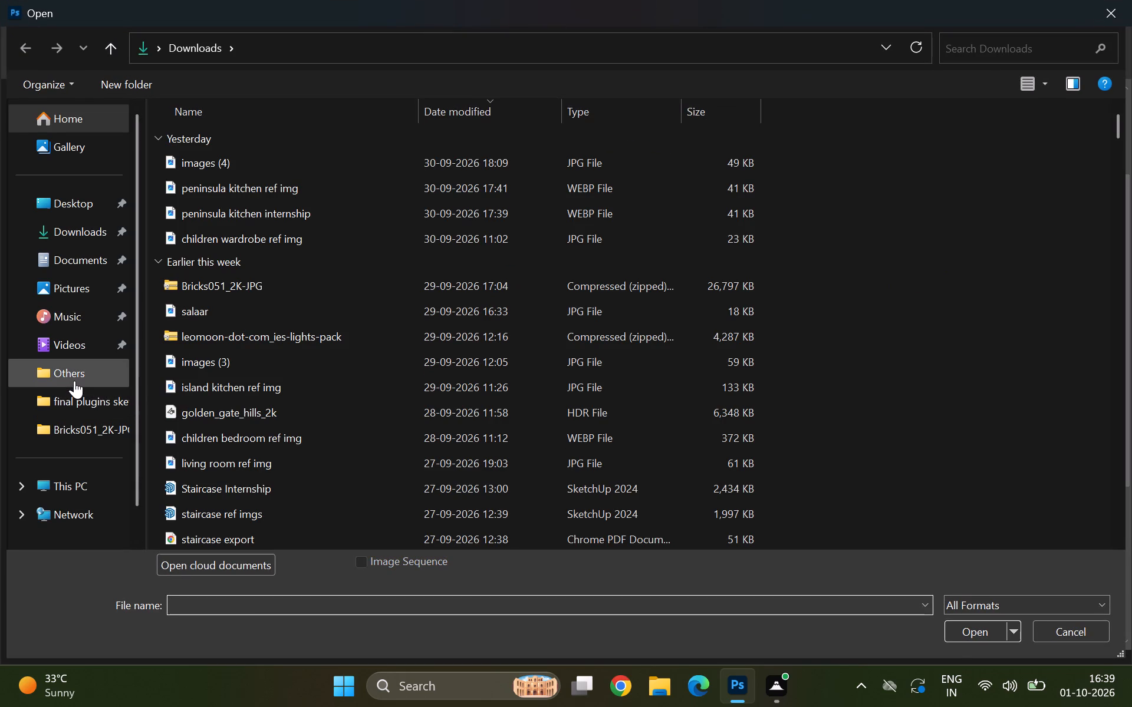
{"action": "left_click", "coordinate": [74, 381]}
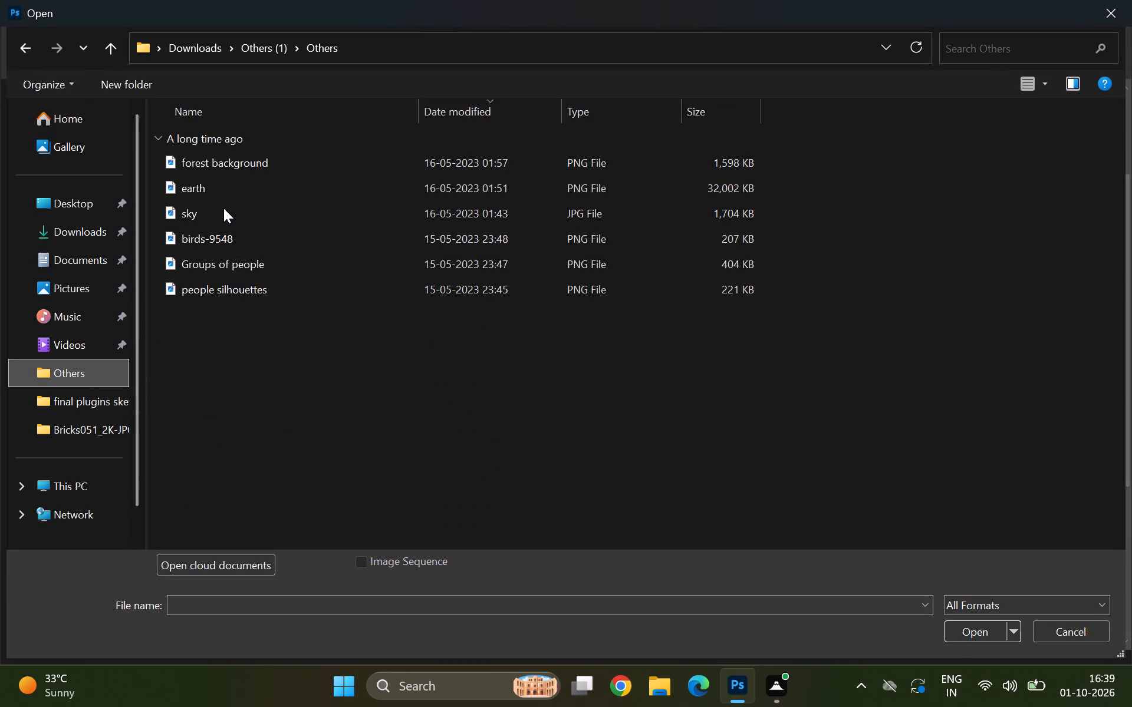
{"action": "left_click", "coordinate": [221, 268]}
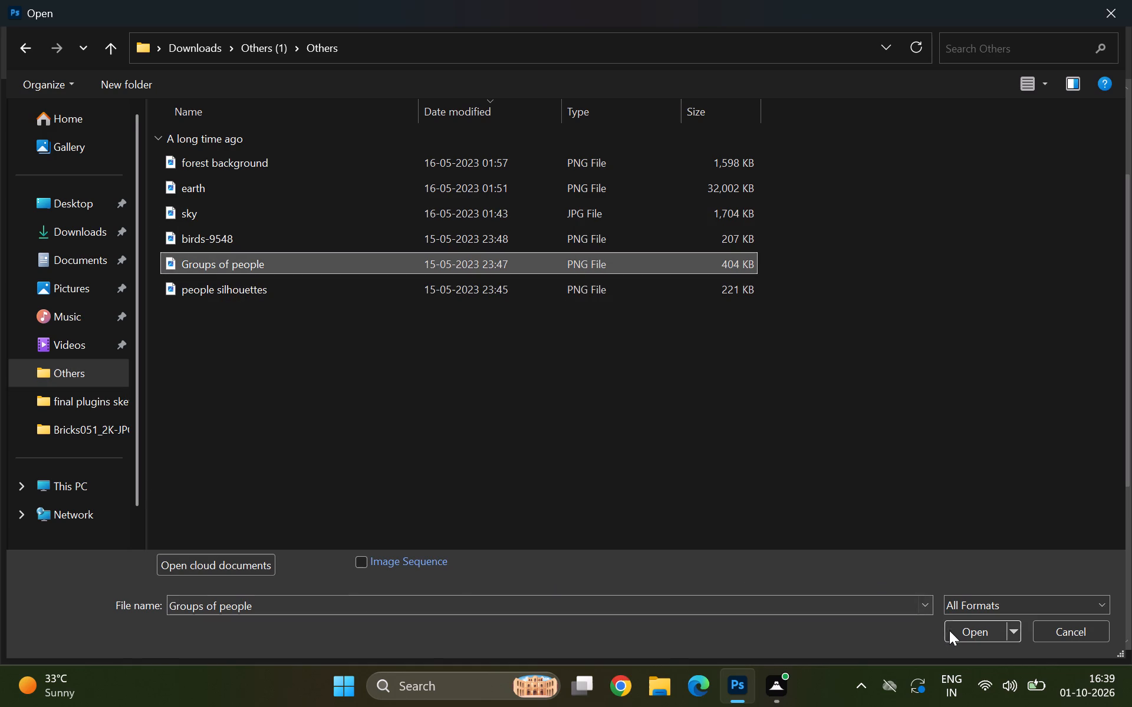
{"action": "left_click", "coordinate": [955, 630]}
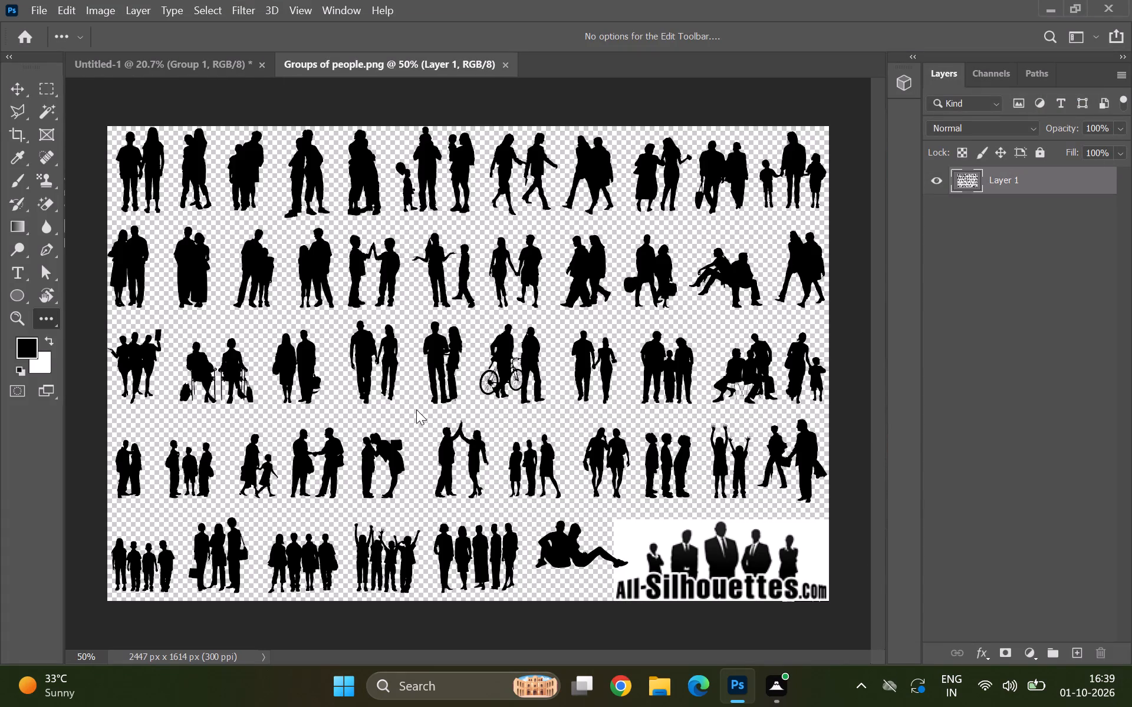
Select the adult-and-child silhouette in the second row with the Magic Wand and copy it into the Untitled-1 document.
{"action": "scroll", "coordinate": [376, 376], "scroll_direction": "down", "scroll_amount": 2}
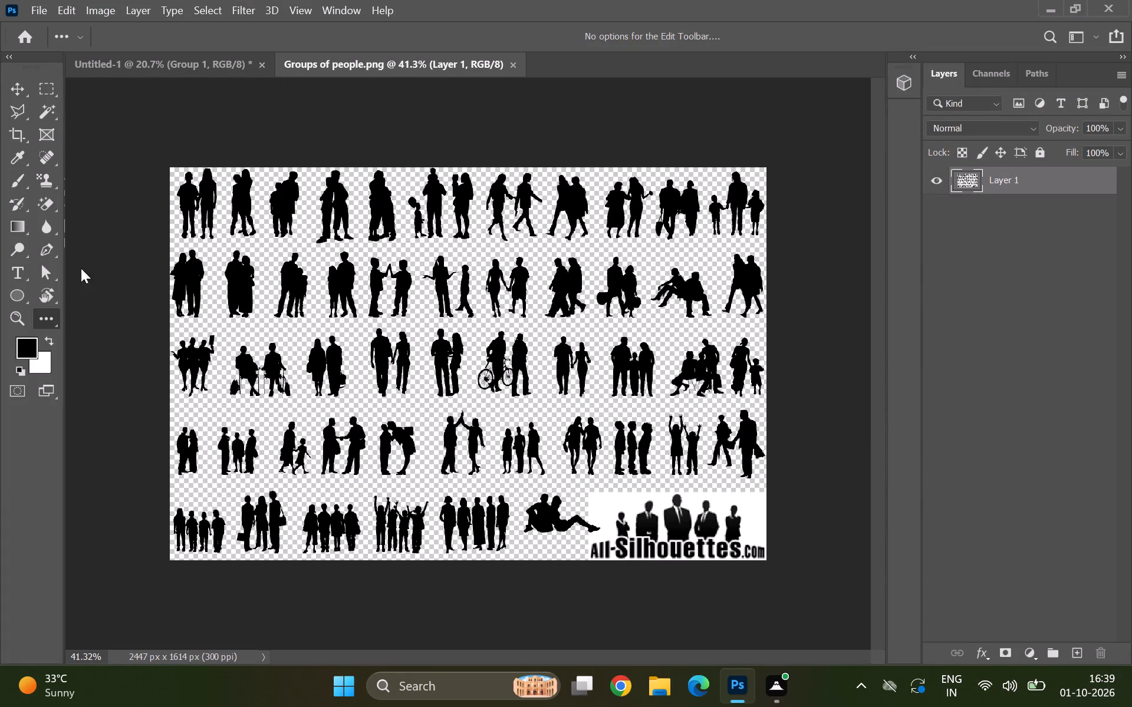
{"action": "key", "text": "w"}
{"action": "left_click", "coordinate": [296, 288]}
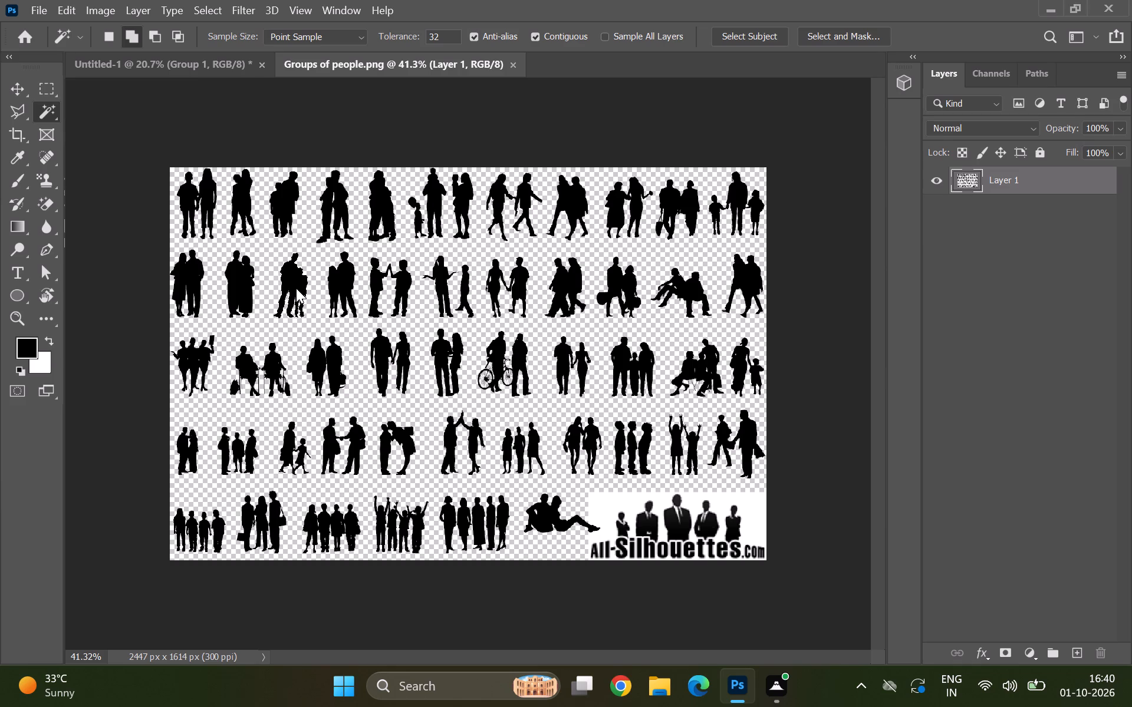
{"action": "key", "text": "ctrl+c"}
{"action": "left_click", "coordinate": [183, 71]}
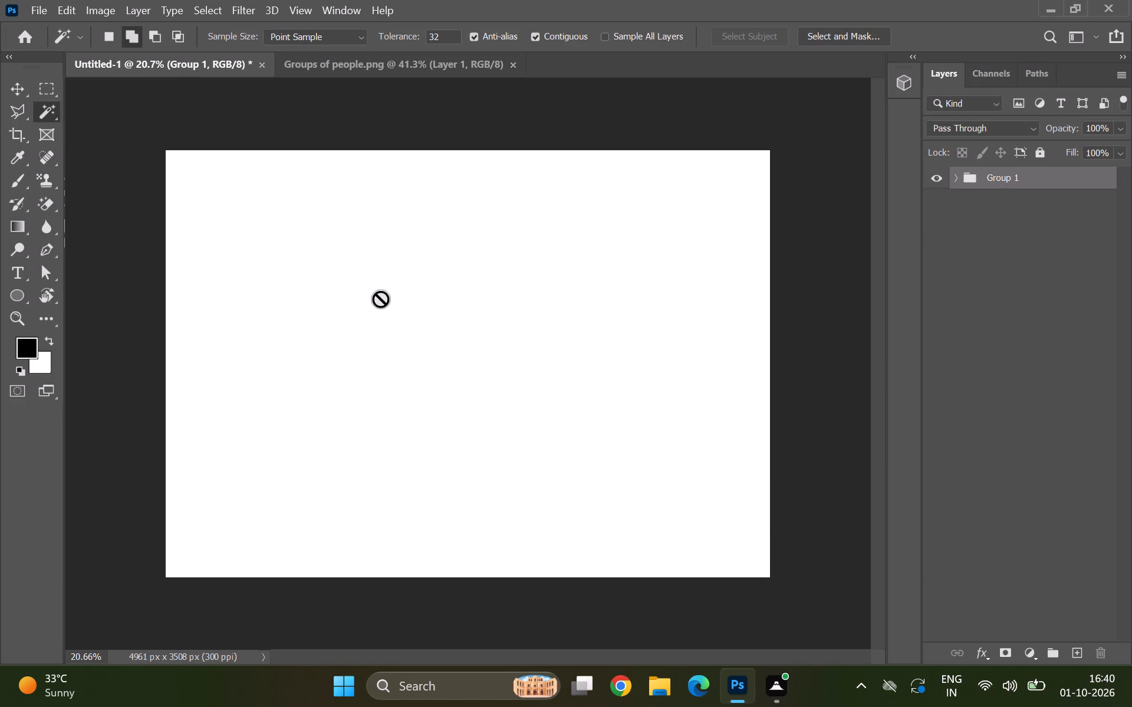
{"action": "key", "text": "ctrl+v"}
Scale the pasted silhouette proportionally to about 455% with Free Transform, apply it and clear any selection.
{"action": "scroll", "coordinate": [489, 362], "scroll_direction": "up", "scroll_amount": 3}
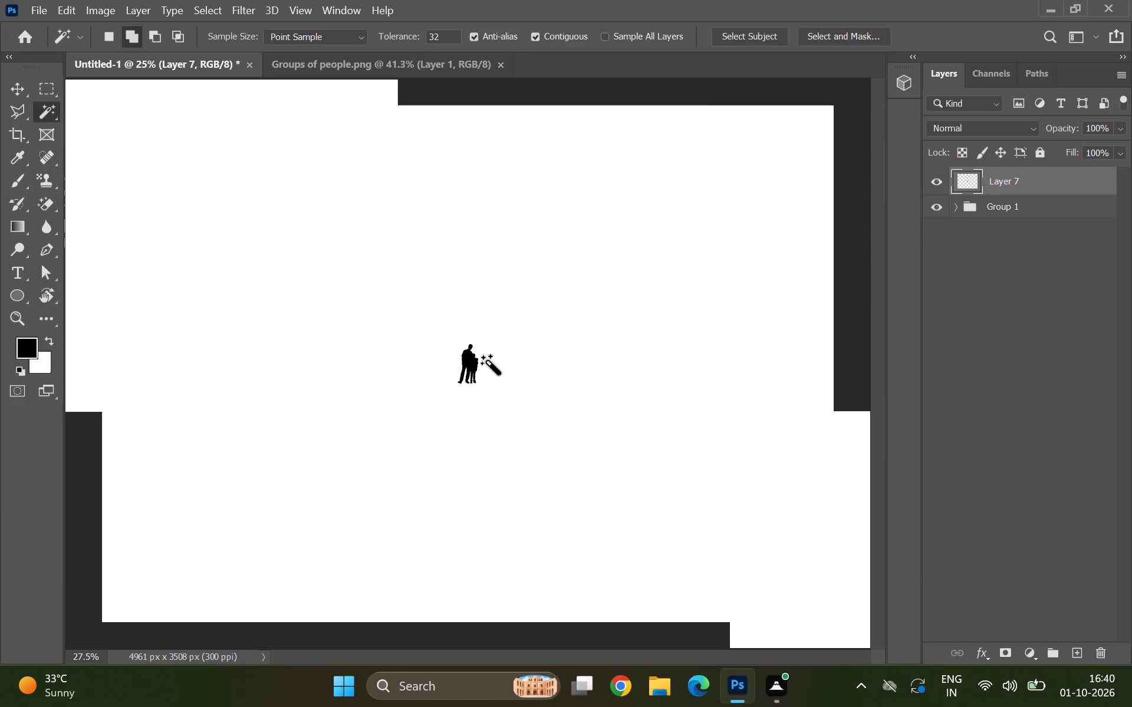
{"action": "scroll", "coordinate": [476, 376], "scroll_direction": "down", "scroll_amount": 2}
{"action": "key", "text": "ctrl+t"}
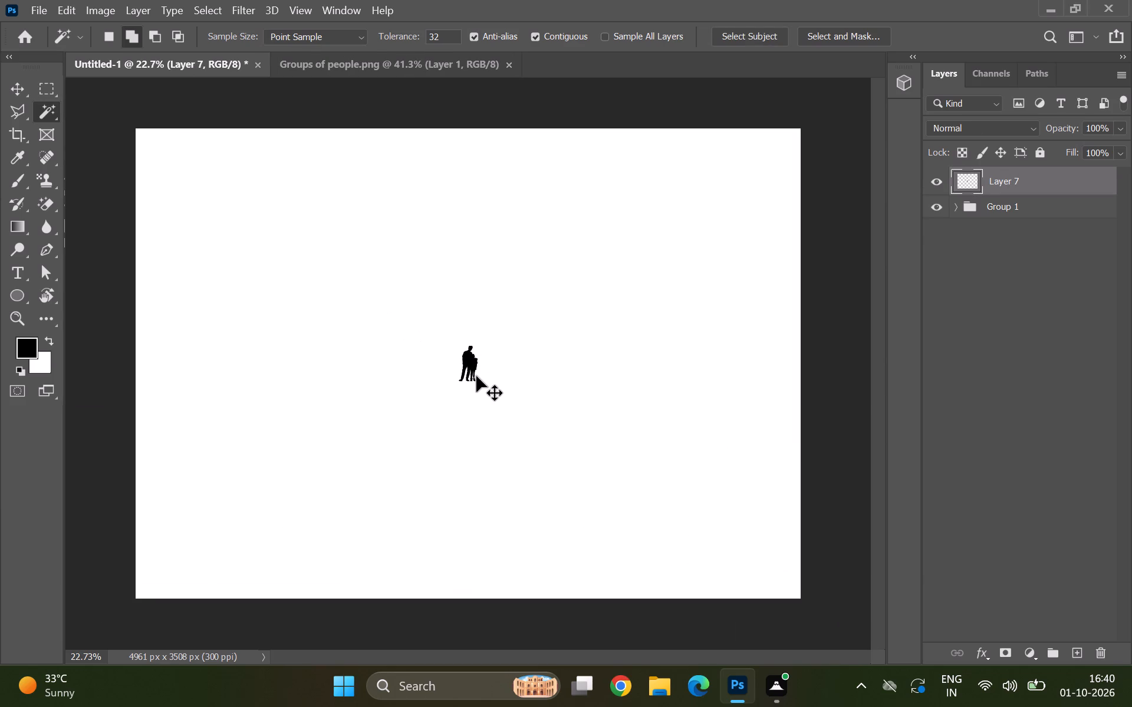
{"action": "left_click_drag", "start_coordinate": [480, 384], "coordinate": [508, 418]}
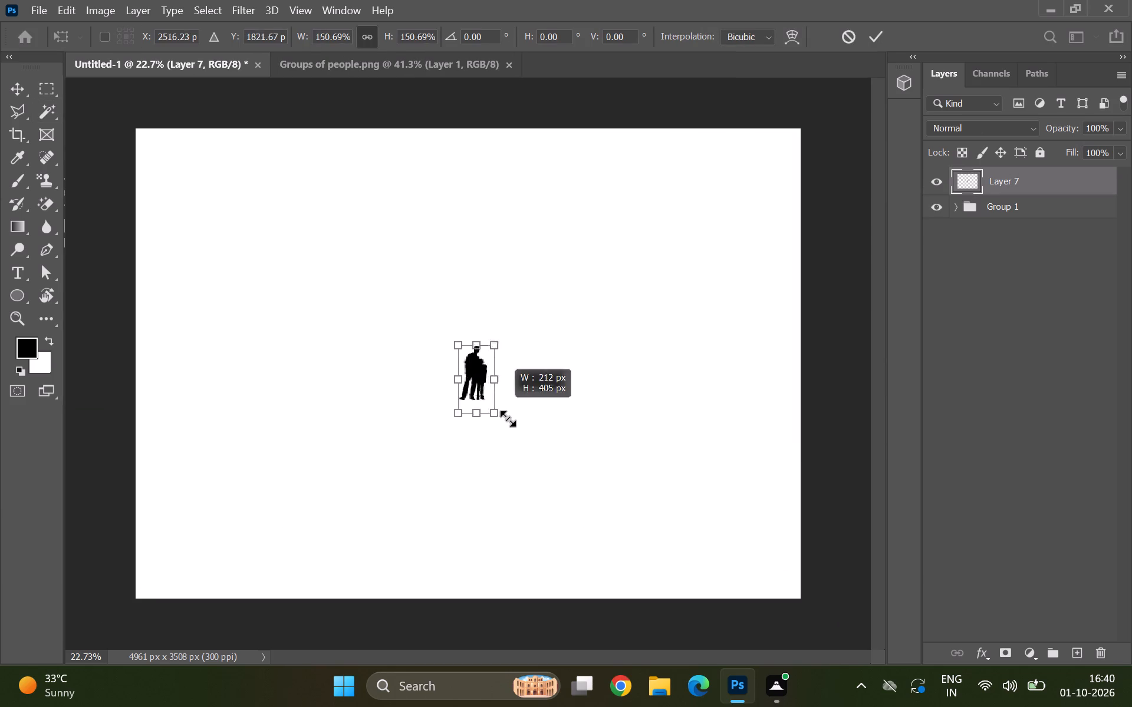
{"action": "left_click_drag", "start_coordinate": [508, 418], "coordinate": [539, 520]}
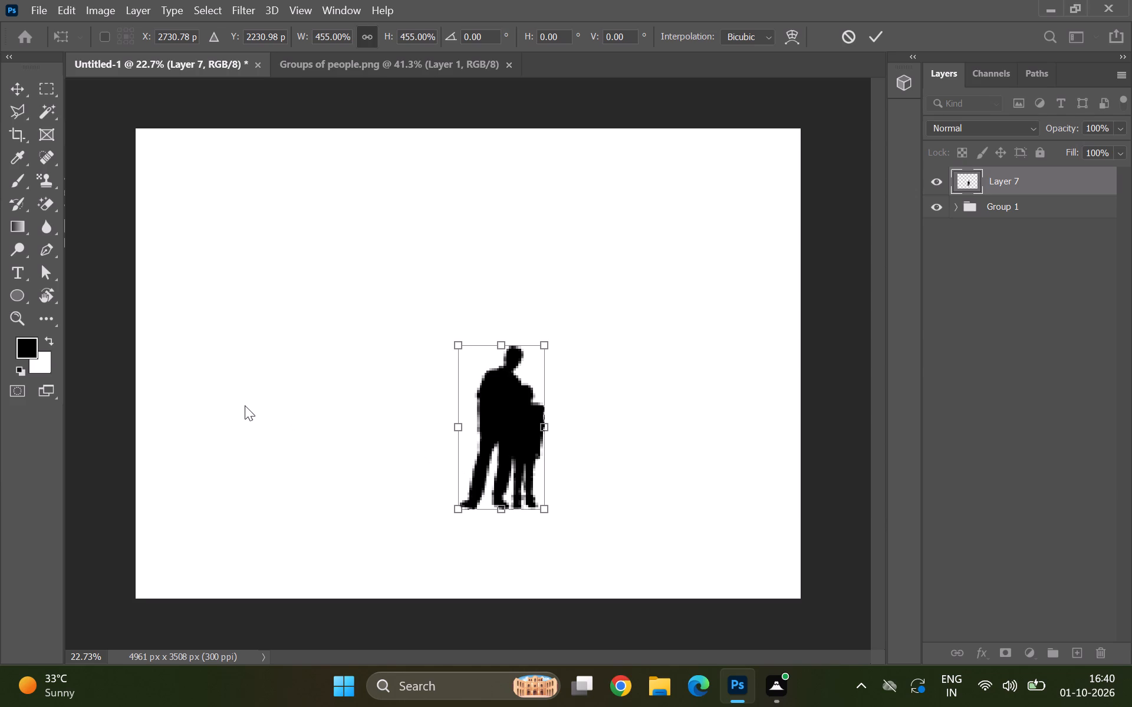
{"action": "scroll", "coordinate": [244, 408], "scroll_direction": "down", "scroll_amount": 2}
{"action": "key", "text": "Return"}
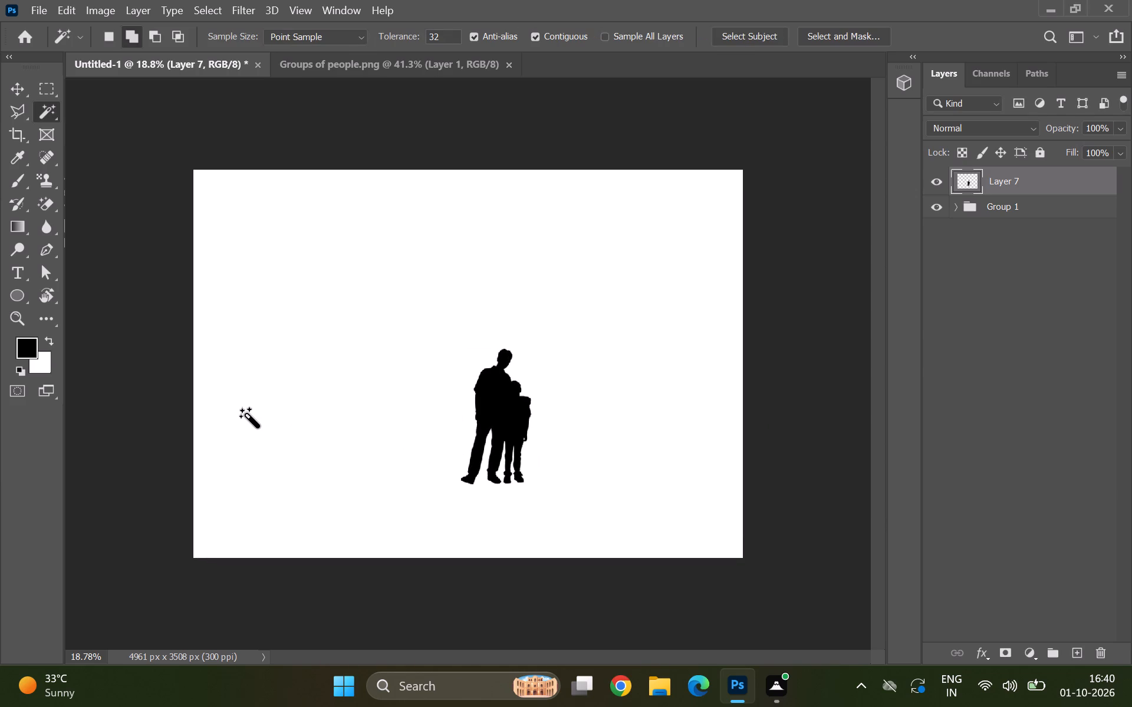
{"action": "key", "text": "ctrl+d"}
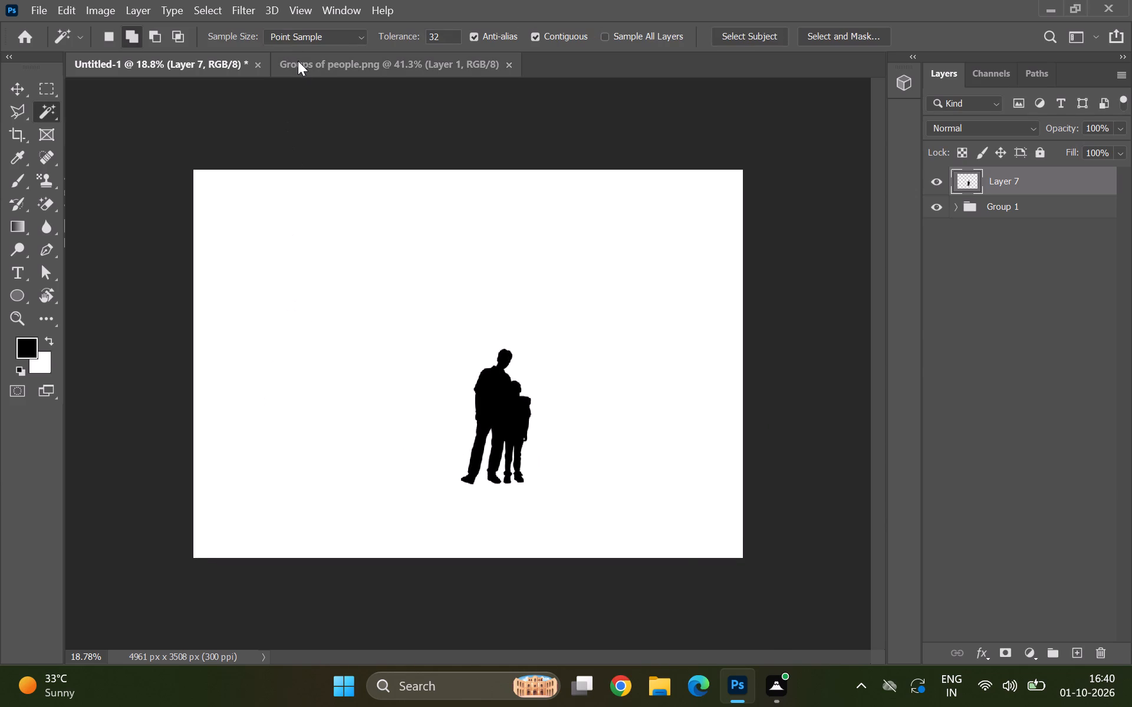
Deselect everything in Groups of people.png and close that document.
{"action": "left_click", "coordinate": [302, 63]}
{"action": "key", "text": "ctrl+d"}
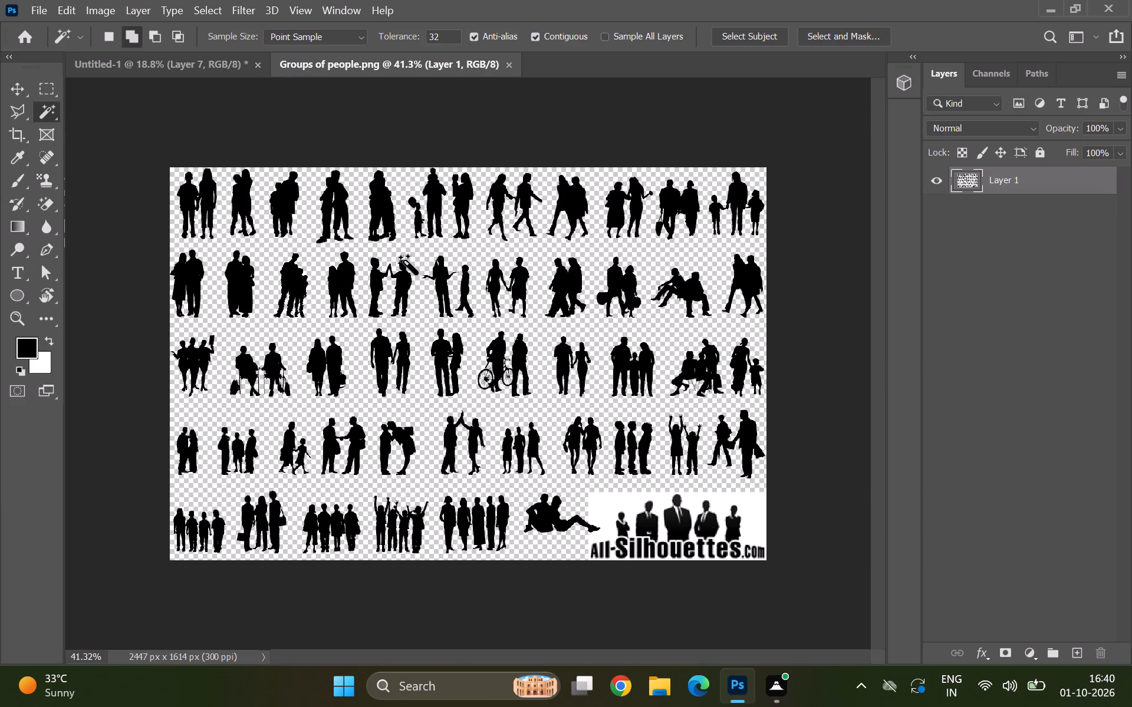
{"action": "left_click", "coordinate": [513, 65]}
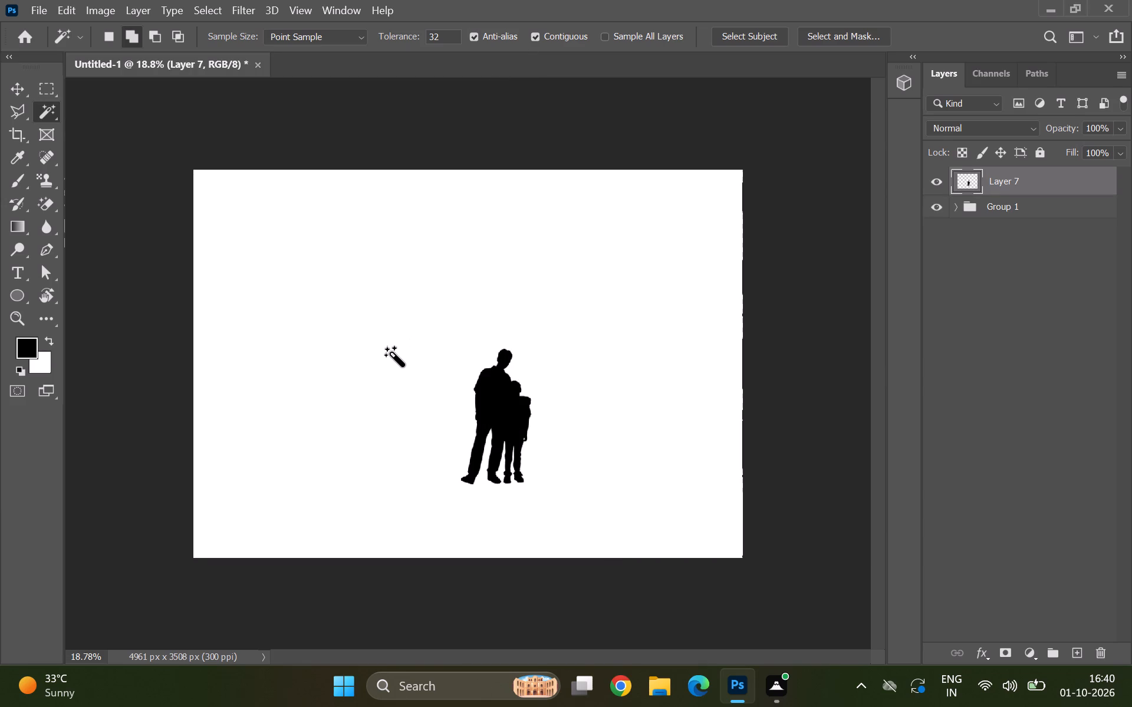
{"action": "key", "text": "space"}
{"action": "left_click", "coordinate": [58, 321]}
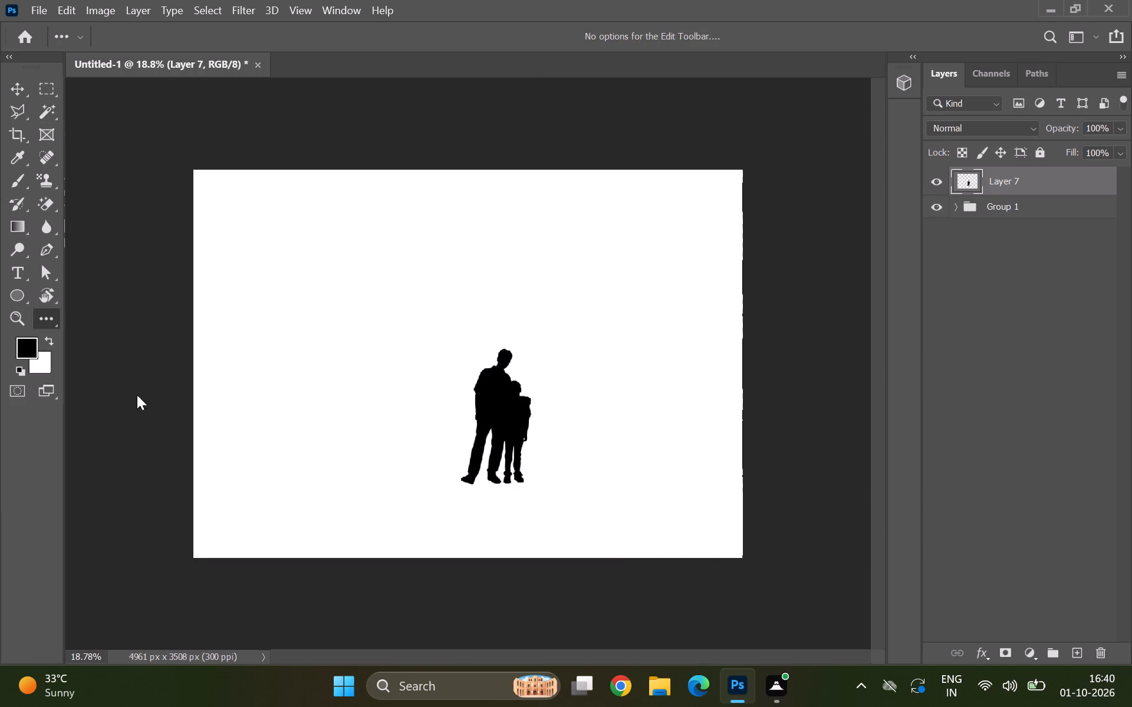
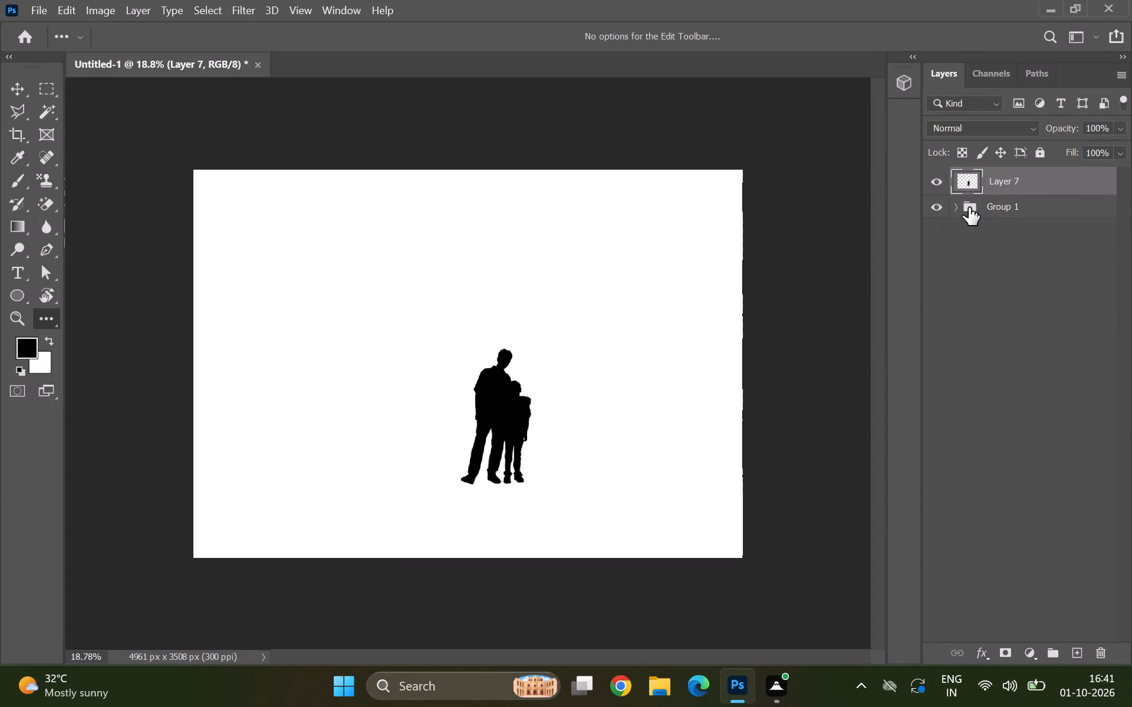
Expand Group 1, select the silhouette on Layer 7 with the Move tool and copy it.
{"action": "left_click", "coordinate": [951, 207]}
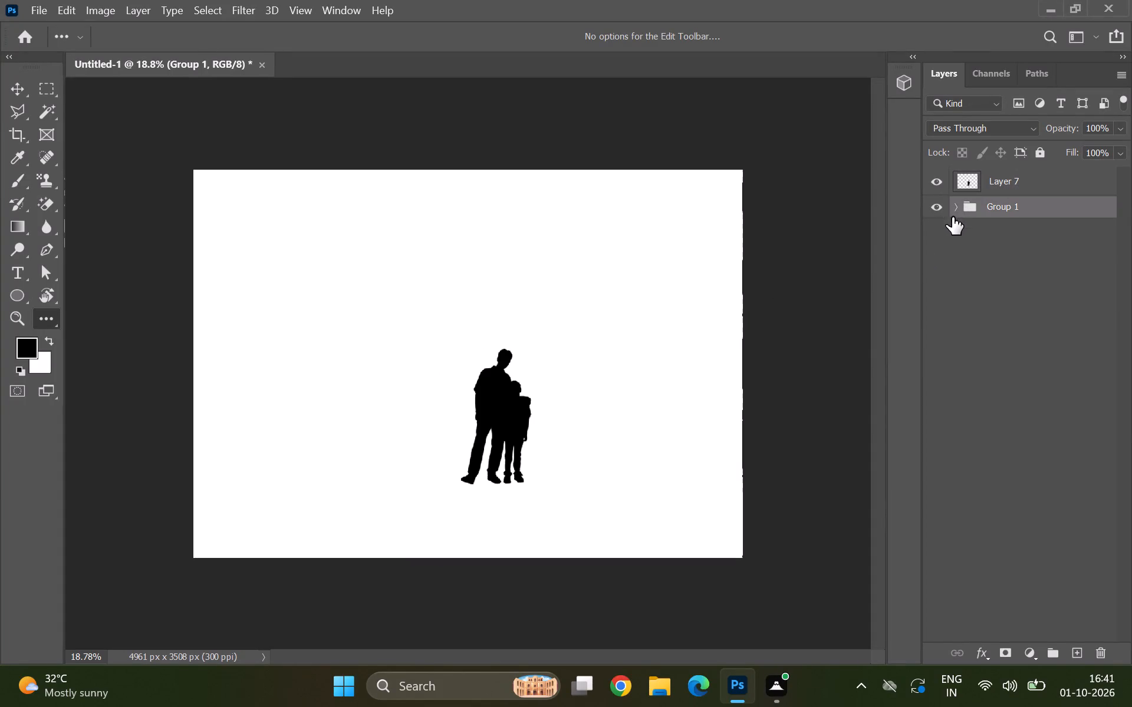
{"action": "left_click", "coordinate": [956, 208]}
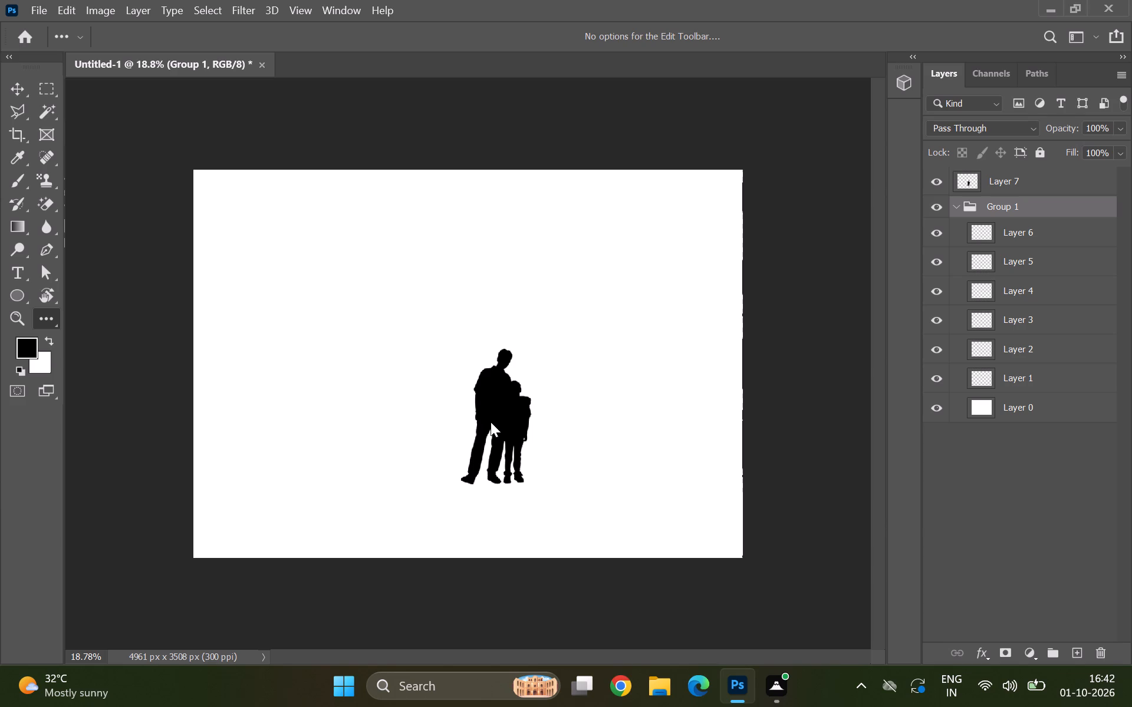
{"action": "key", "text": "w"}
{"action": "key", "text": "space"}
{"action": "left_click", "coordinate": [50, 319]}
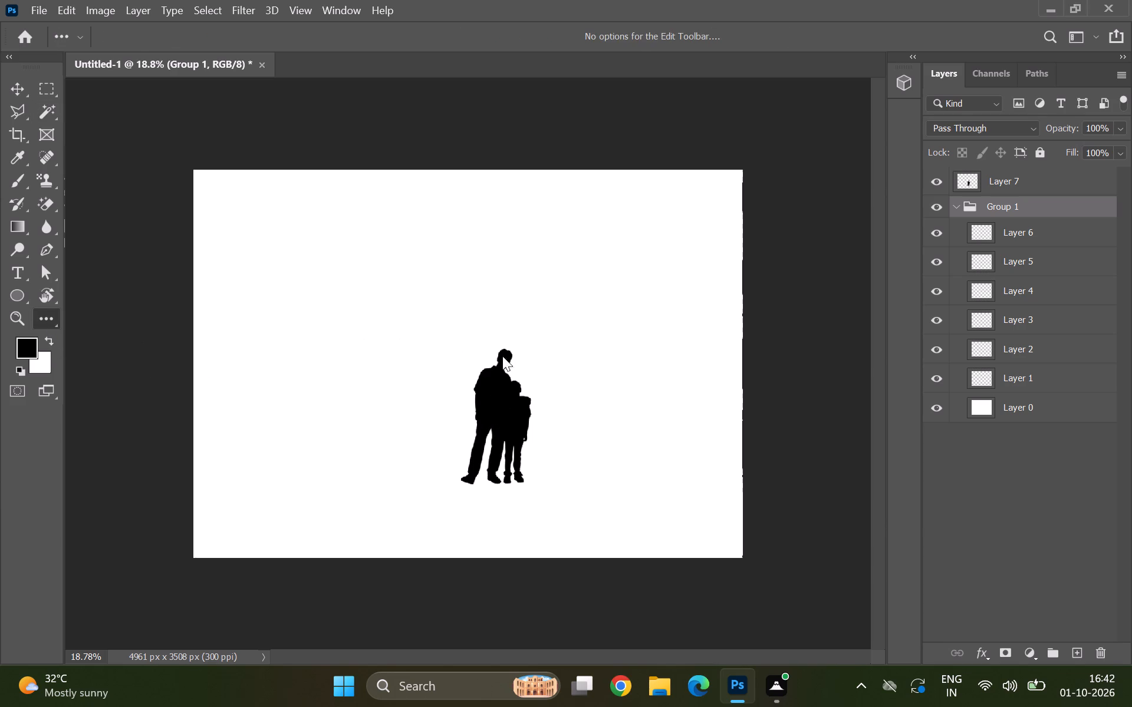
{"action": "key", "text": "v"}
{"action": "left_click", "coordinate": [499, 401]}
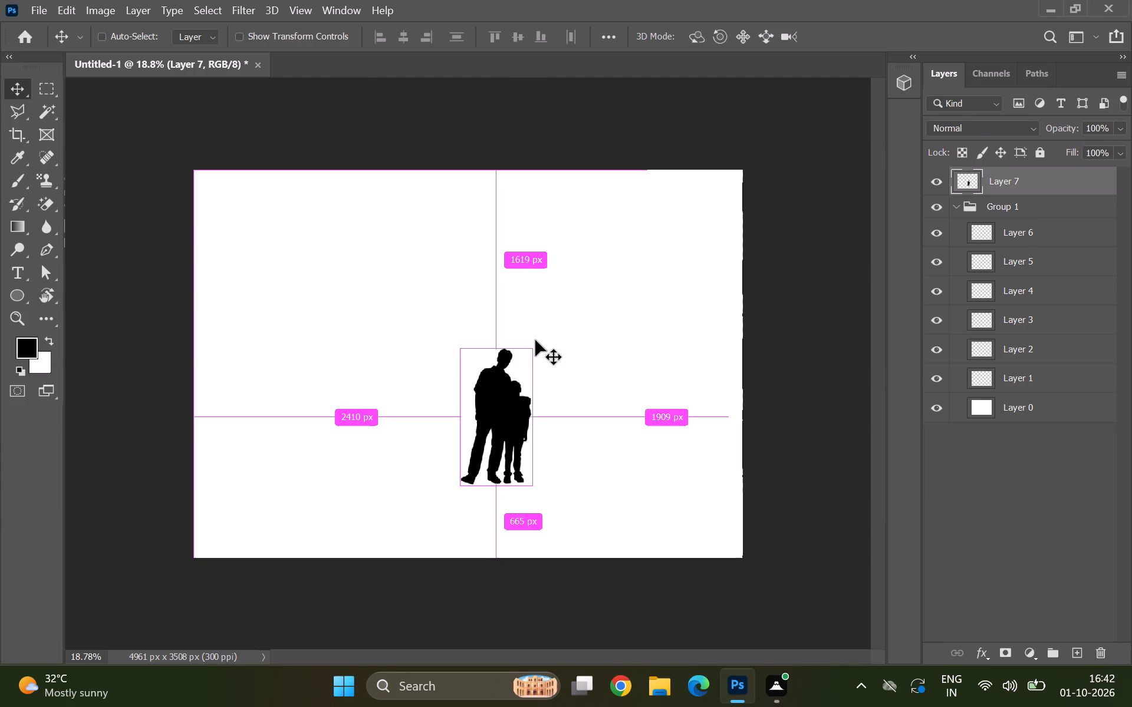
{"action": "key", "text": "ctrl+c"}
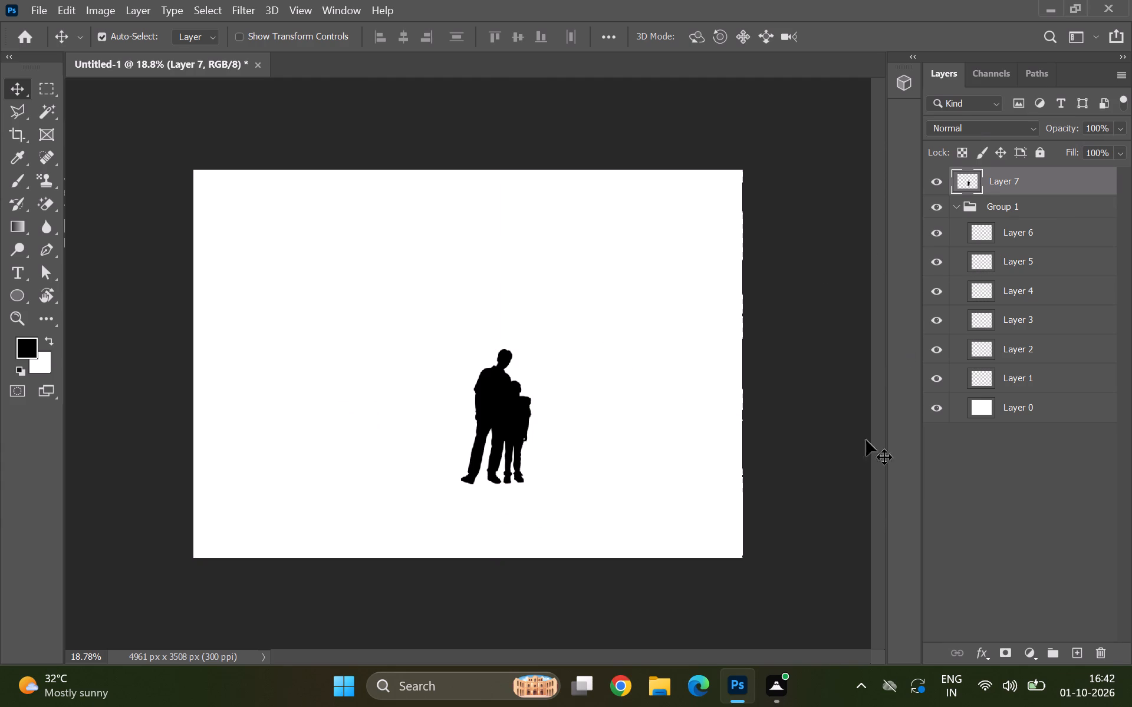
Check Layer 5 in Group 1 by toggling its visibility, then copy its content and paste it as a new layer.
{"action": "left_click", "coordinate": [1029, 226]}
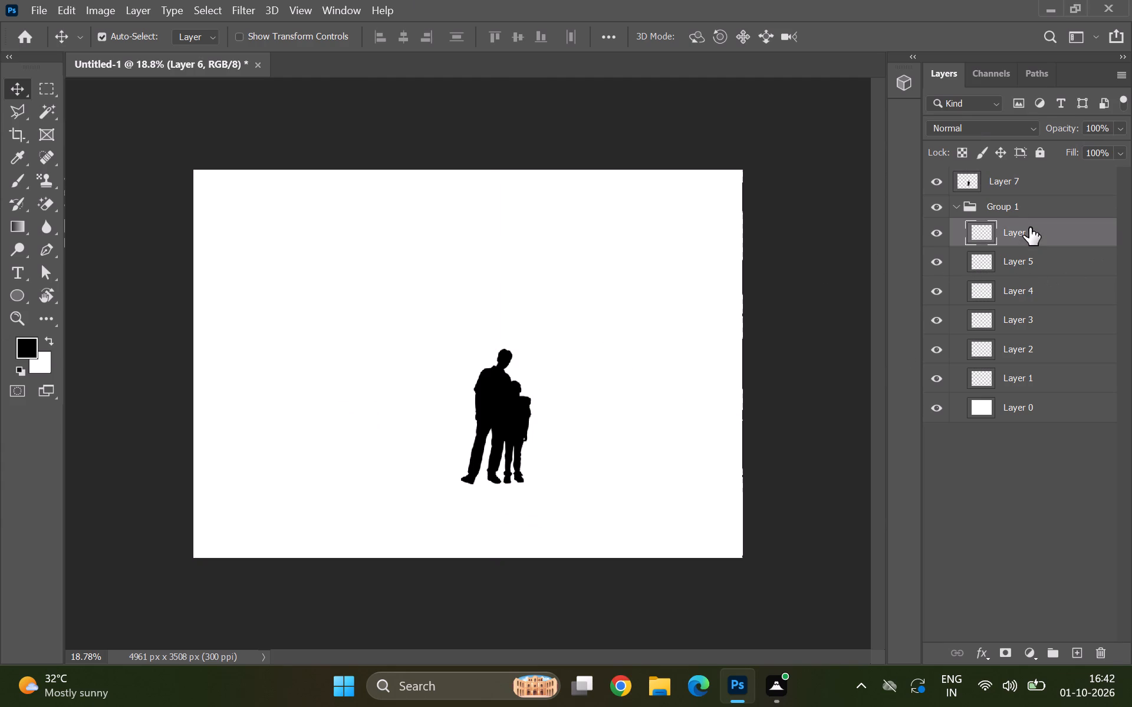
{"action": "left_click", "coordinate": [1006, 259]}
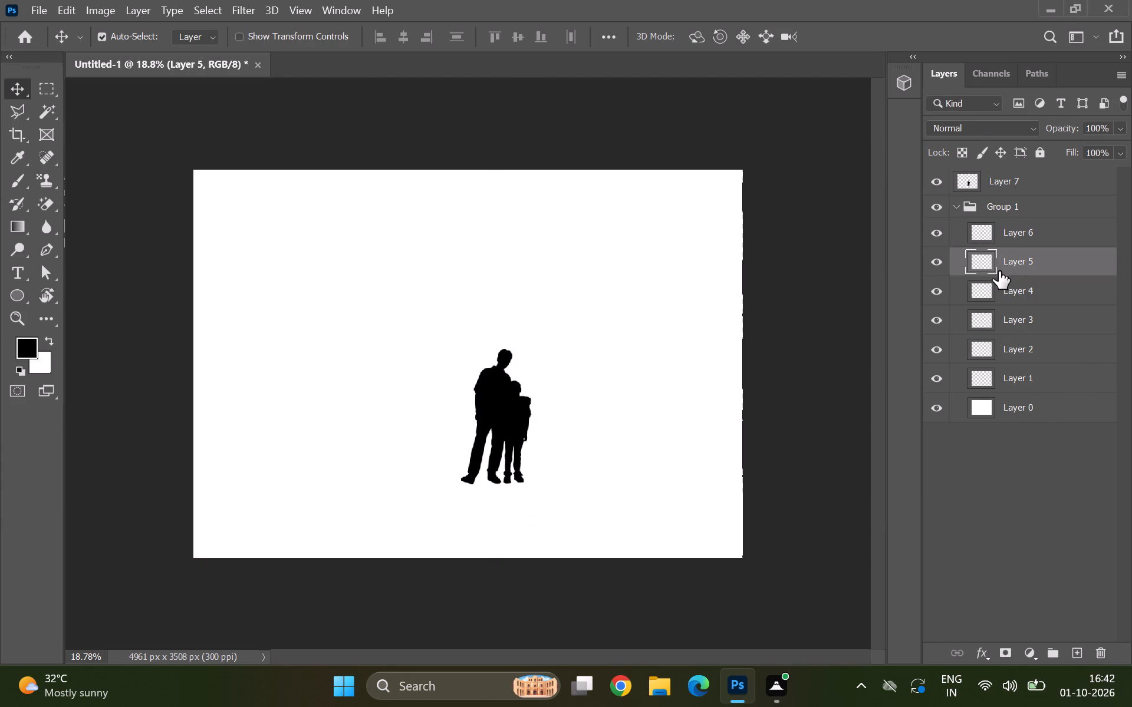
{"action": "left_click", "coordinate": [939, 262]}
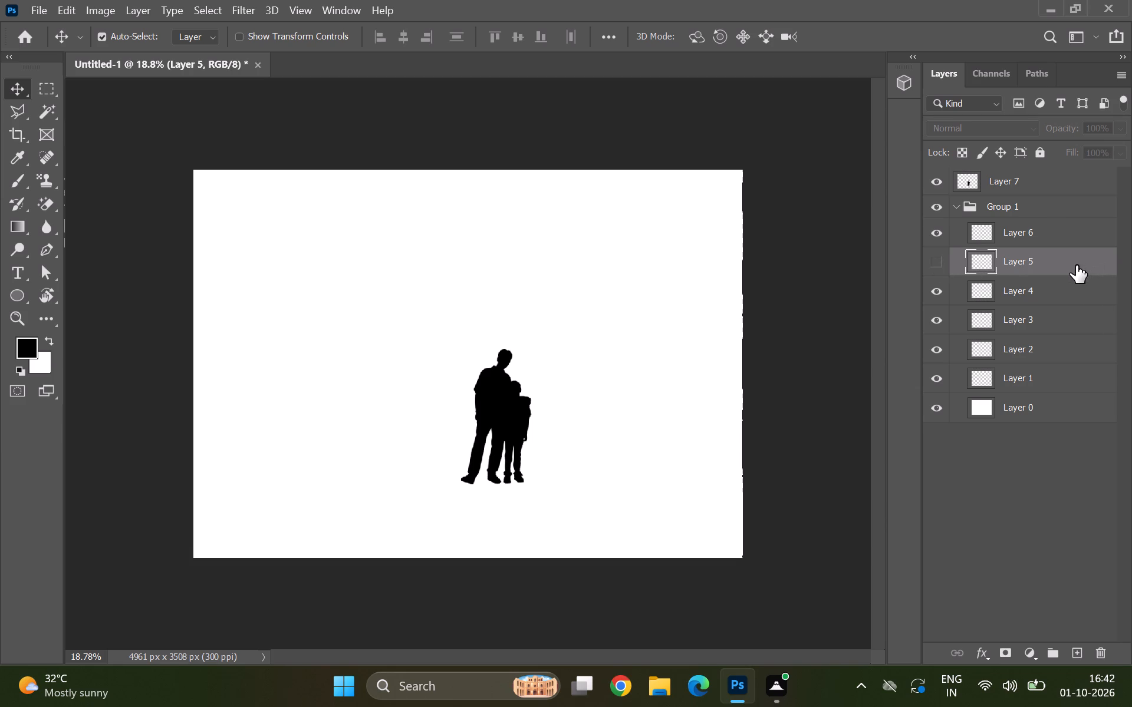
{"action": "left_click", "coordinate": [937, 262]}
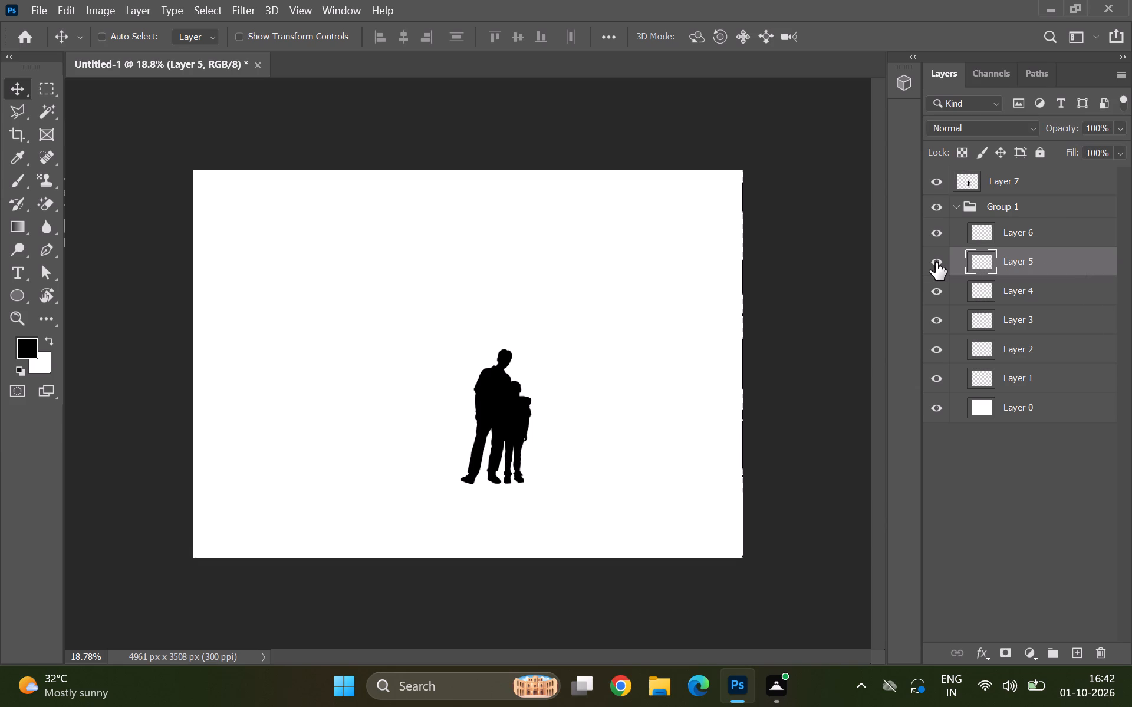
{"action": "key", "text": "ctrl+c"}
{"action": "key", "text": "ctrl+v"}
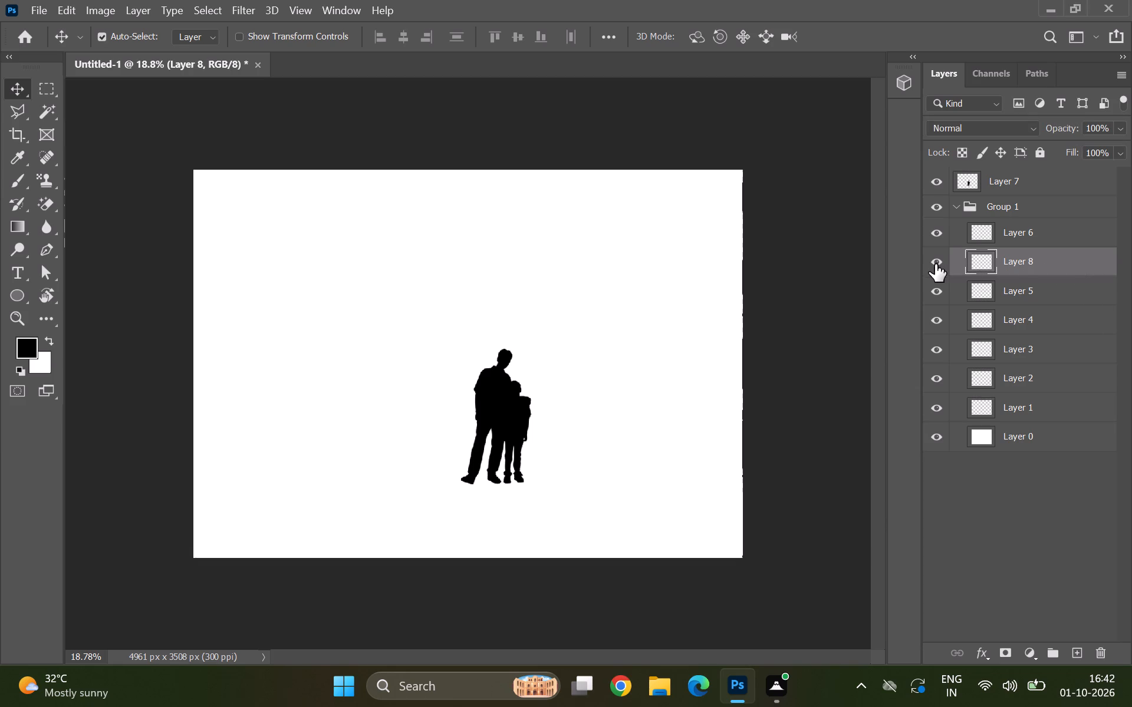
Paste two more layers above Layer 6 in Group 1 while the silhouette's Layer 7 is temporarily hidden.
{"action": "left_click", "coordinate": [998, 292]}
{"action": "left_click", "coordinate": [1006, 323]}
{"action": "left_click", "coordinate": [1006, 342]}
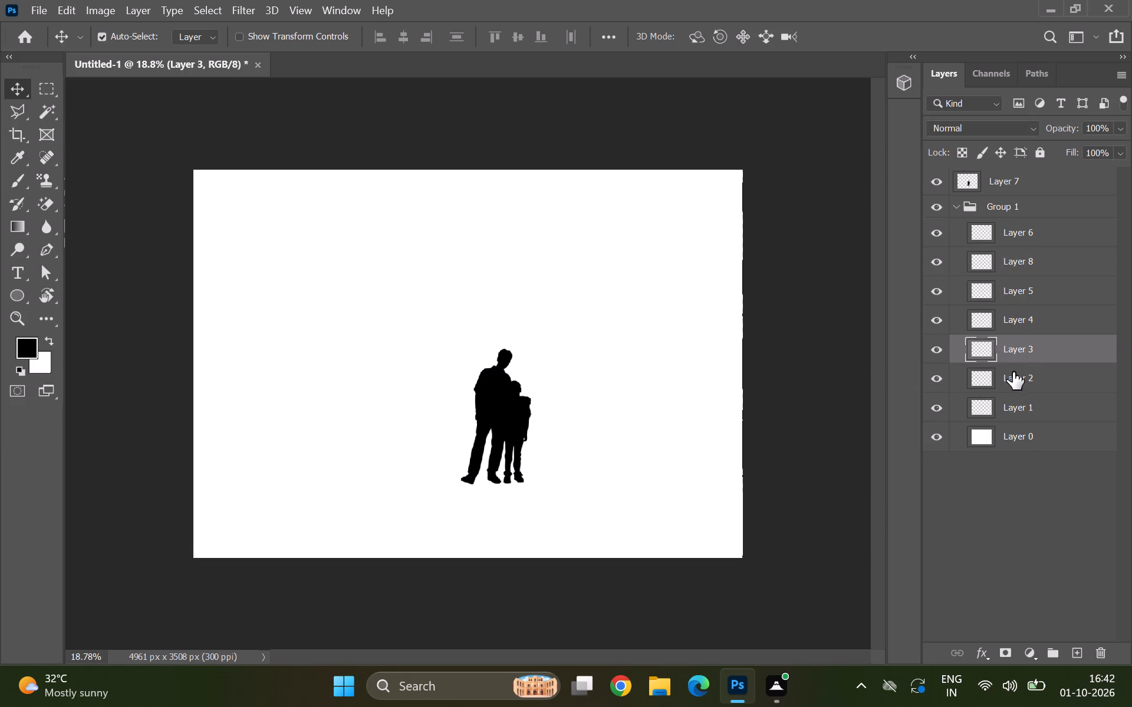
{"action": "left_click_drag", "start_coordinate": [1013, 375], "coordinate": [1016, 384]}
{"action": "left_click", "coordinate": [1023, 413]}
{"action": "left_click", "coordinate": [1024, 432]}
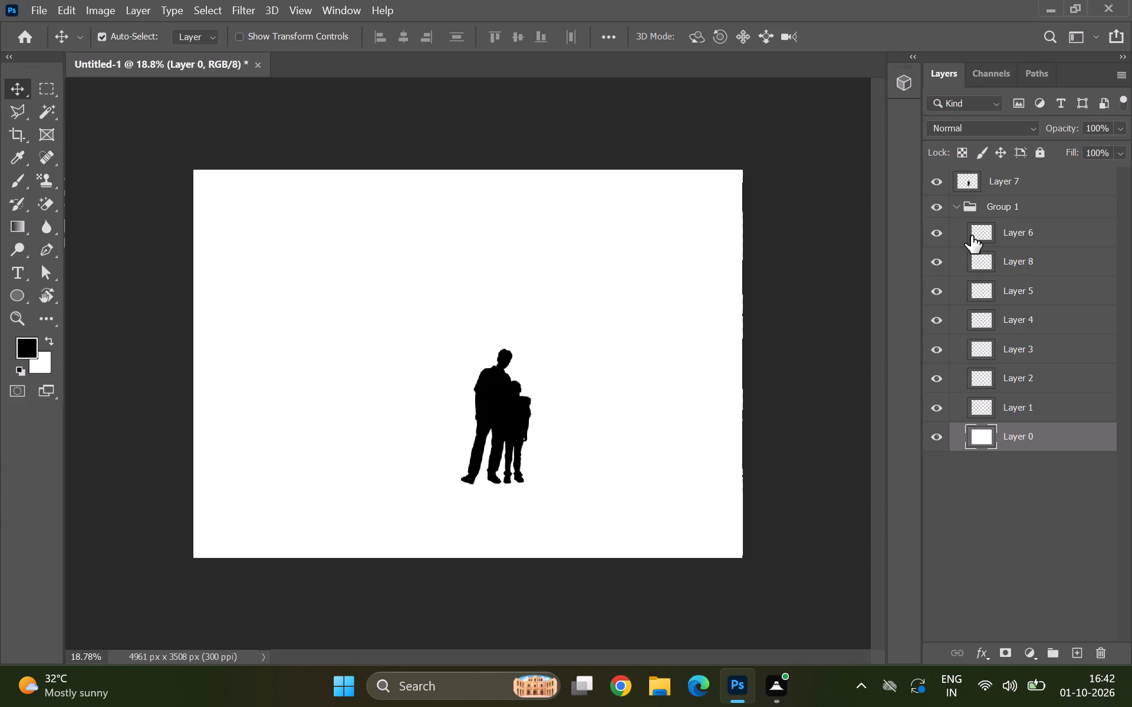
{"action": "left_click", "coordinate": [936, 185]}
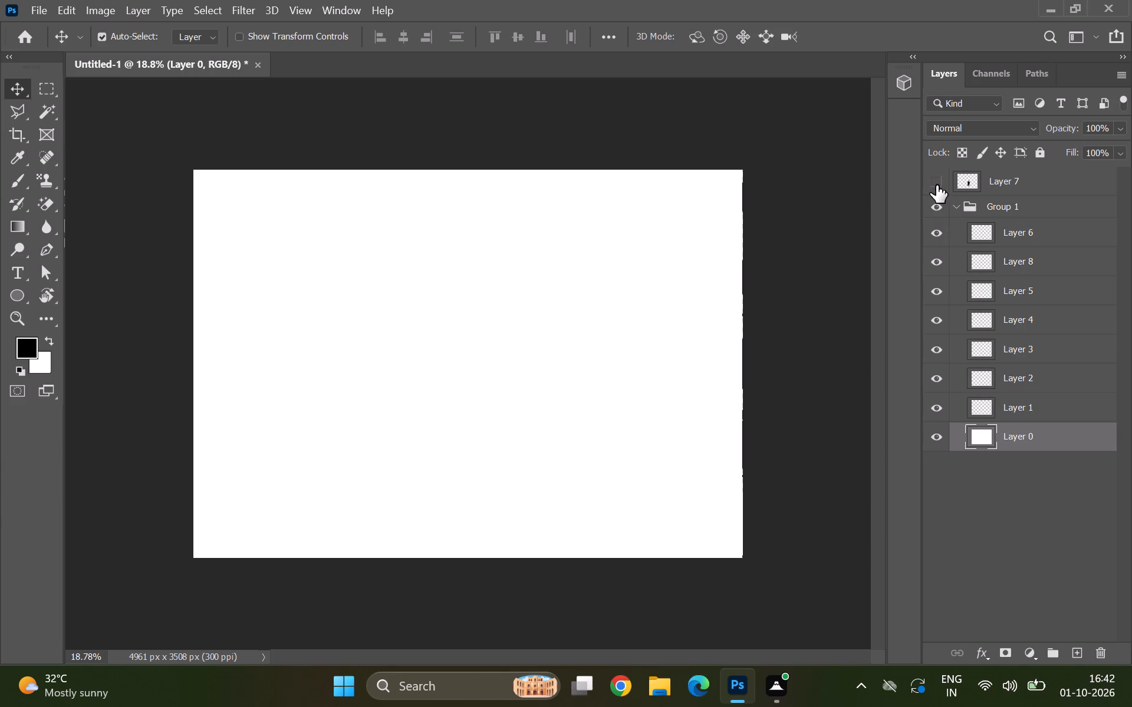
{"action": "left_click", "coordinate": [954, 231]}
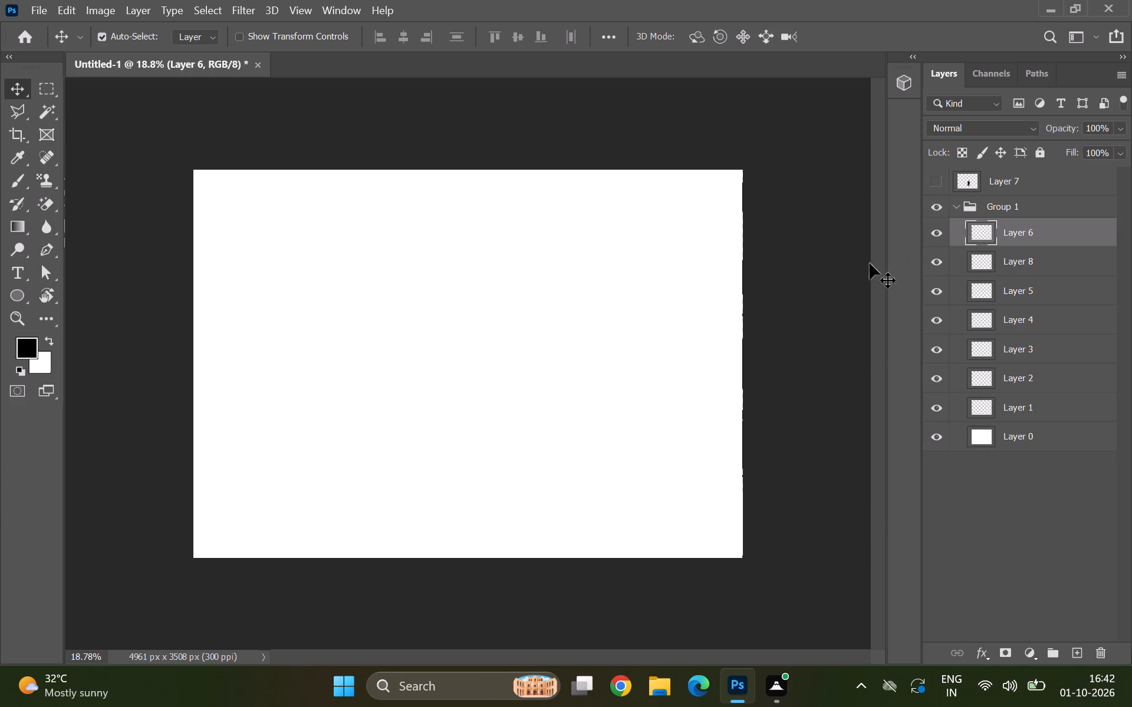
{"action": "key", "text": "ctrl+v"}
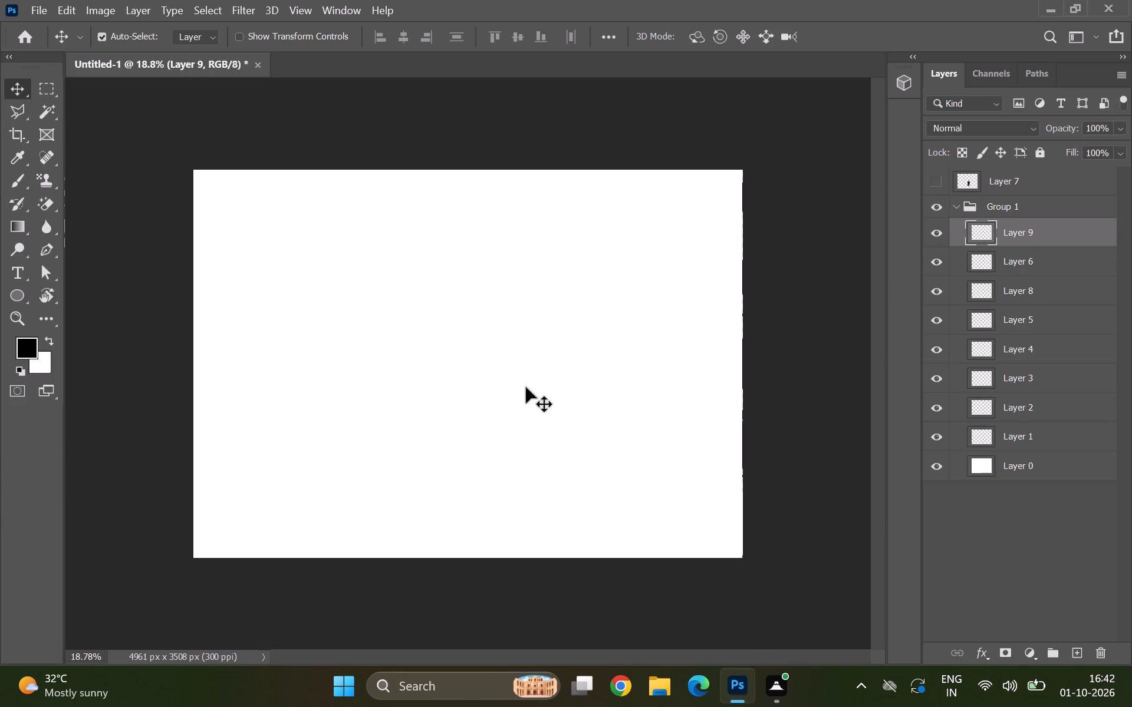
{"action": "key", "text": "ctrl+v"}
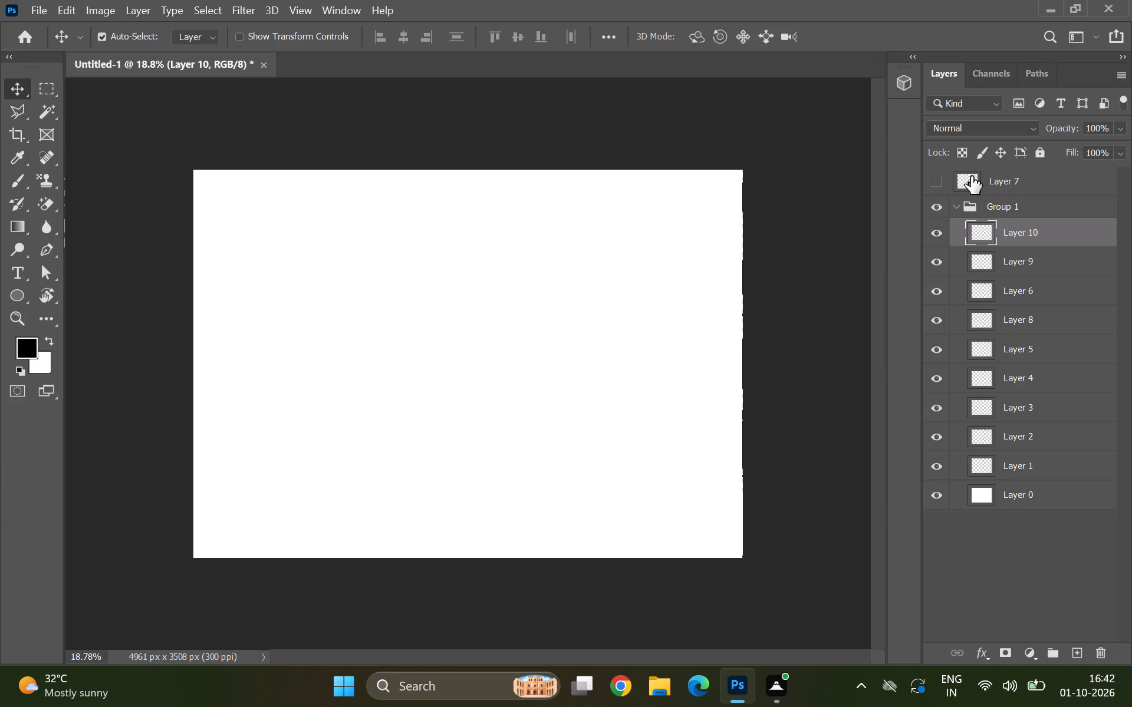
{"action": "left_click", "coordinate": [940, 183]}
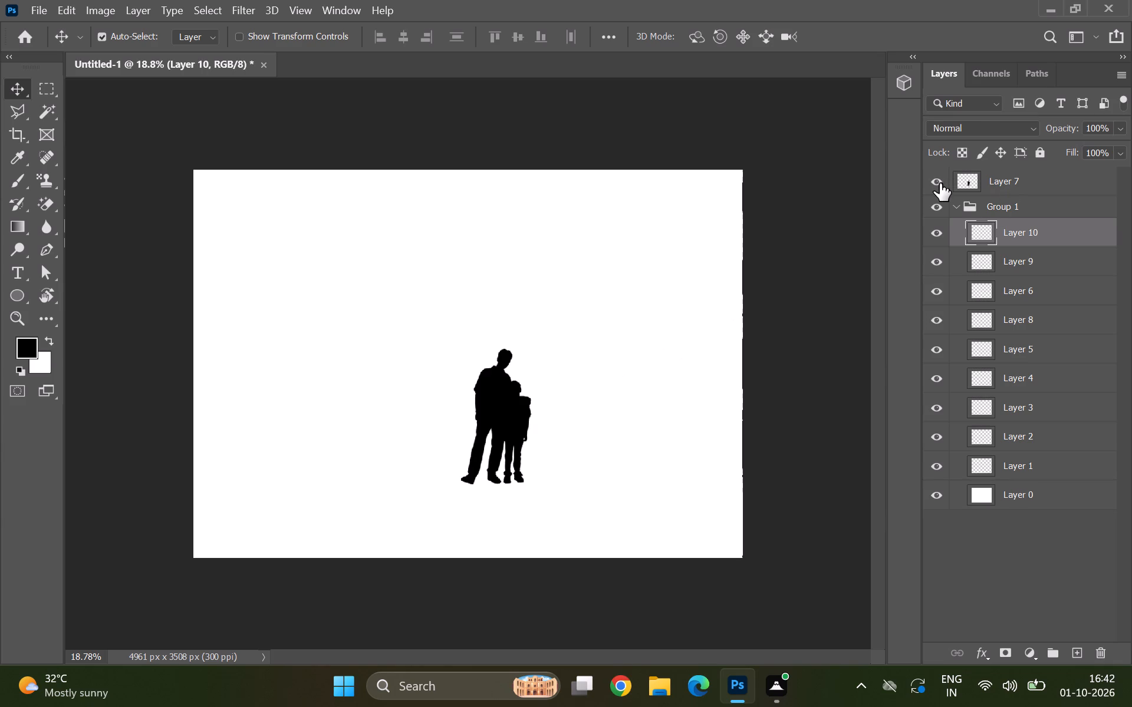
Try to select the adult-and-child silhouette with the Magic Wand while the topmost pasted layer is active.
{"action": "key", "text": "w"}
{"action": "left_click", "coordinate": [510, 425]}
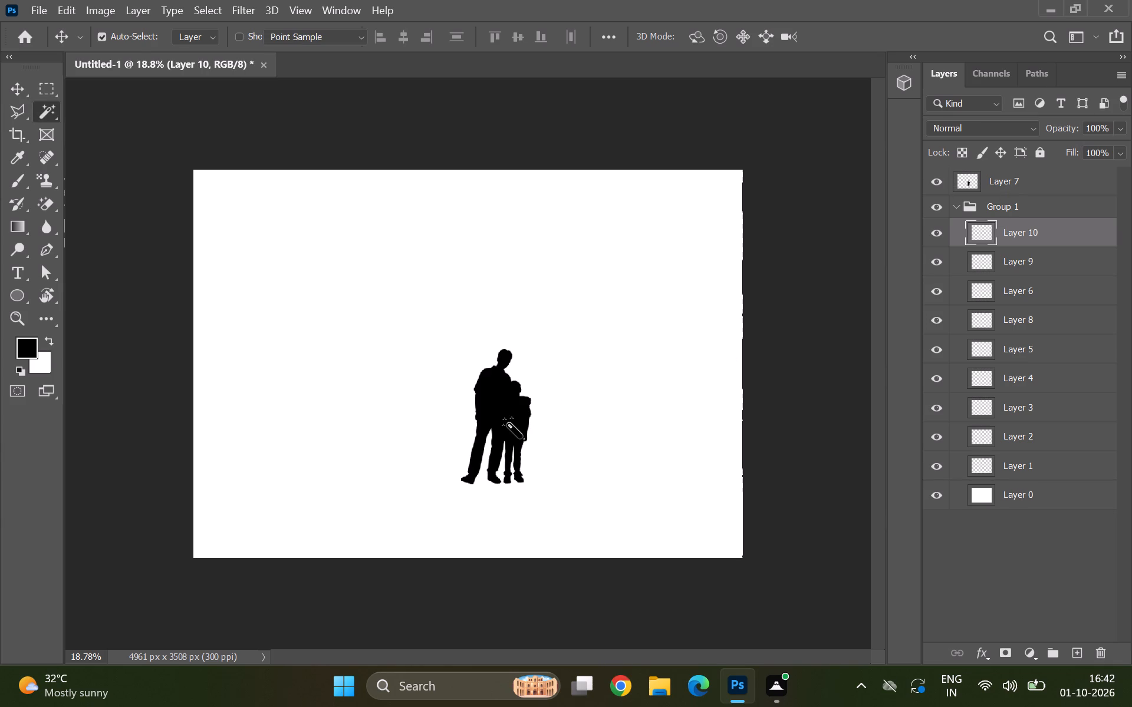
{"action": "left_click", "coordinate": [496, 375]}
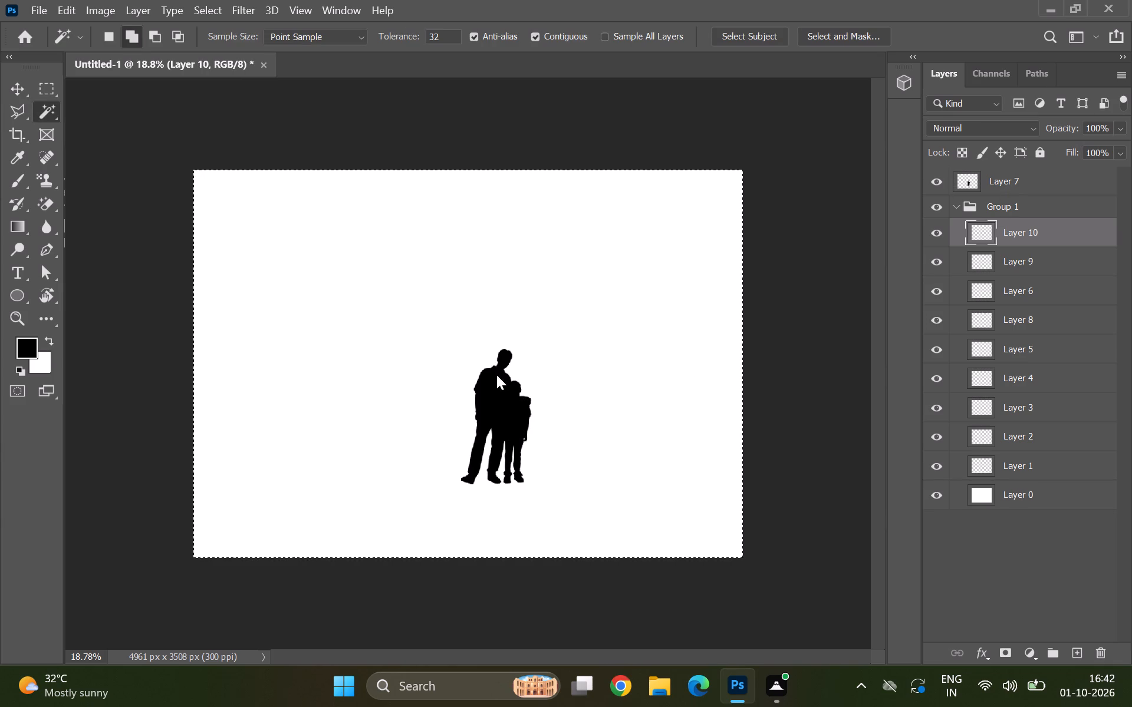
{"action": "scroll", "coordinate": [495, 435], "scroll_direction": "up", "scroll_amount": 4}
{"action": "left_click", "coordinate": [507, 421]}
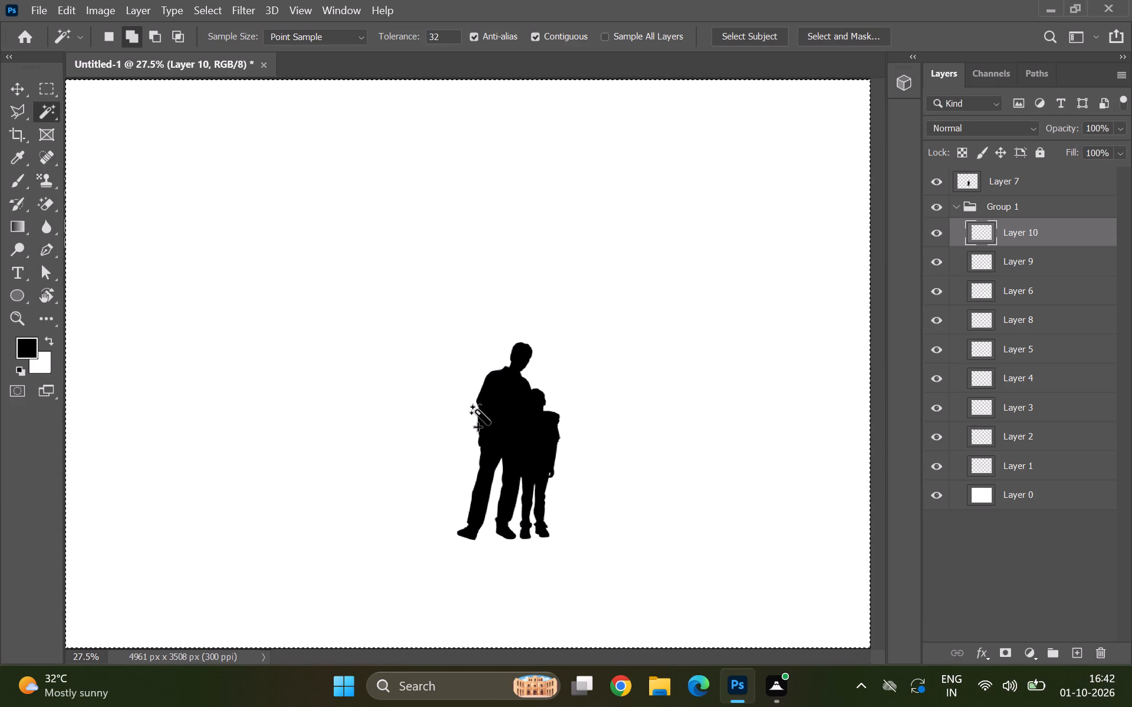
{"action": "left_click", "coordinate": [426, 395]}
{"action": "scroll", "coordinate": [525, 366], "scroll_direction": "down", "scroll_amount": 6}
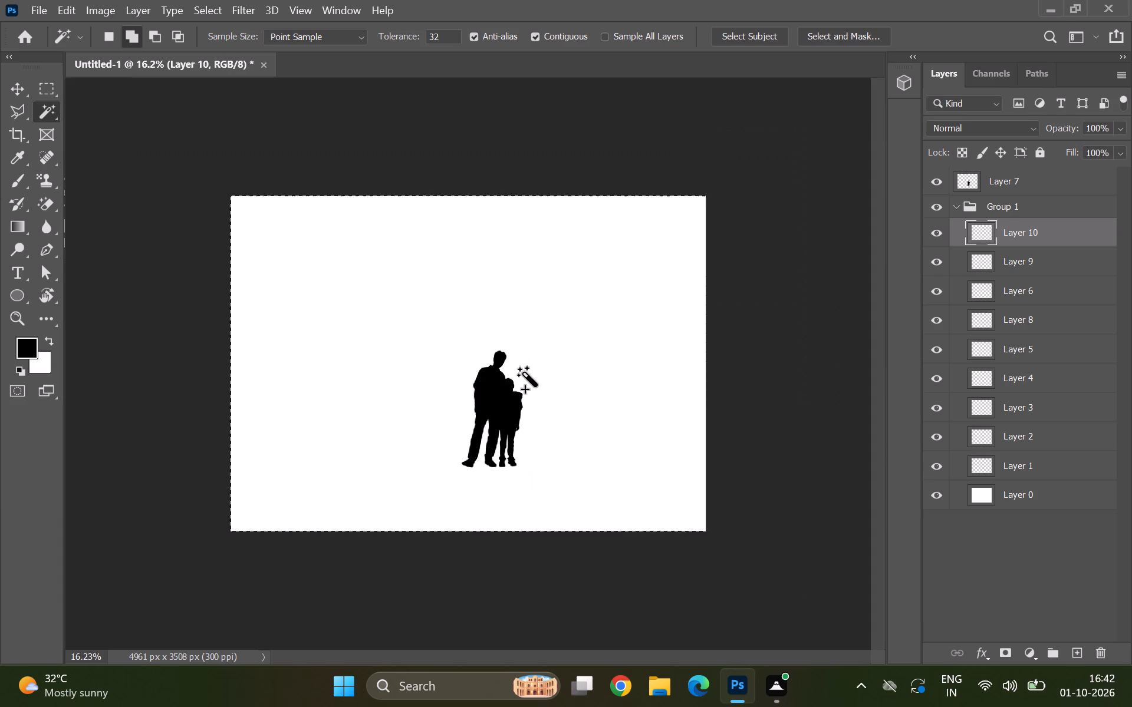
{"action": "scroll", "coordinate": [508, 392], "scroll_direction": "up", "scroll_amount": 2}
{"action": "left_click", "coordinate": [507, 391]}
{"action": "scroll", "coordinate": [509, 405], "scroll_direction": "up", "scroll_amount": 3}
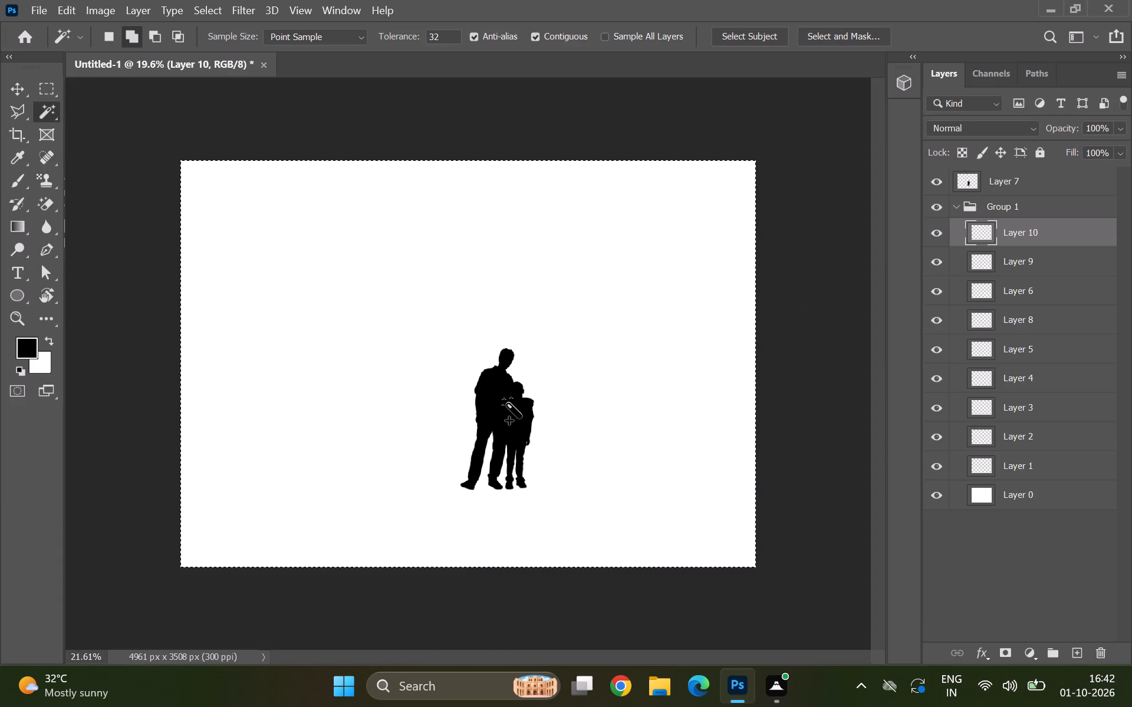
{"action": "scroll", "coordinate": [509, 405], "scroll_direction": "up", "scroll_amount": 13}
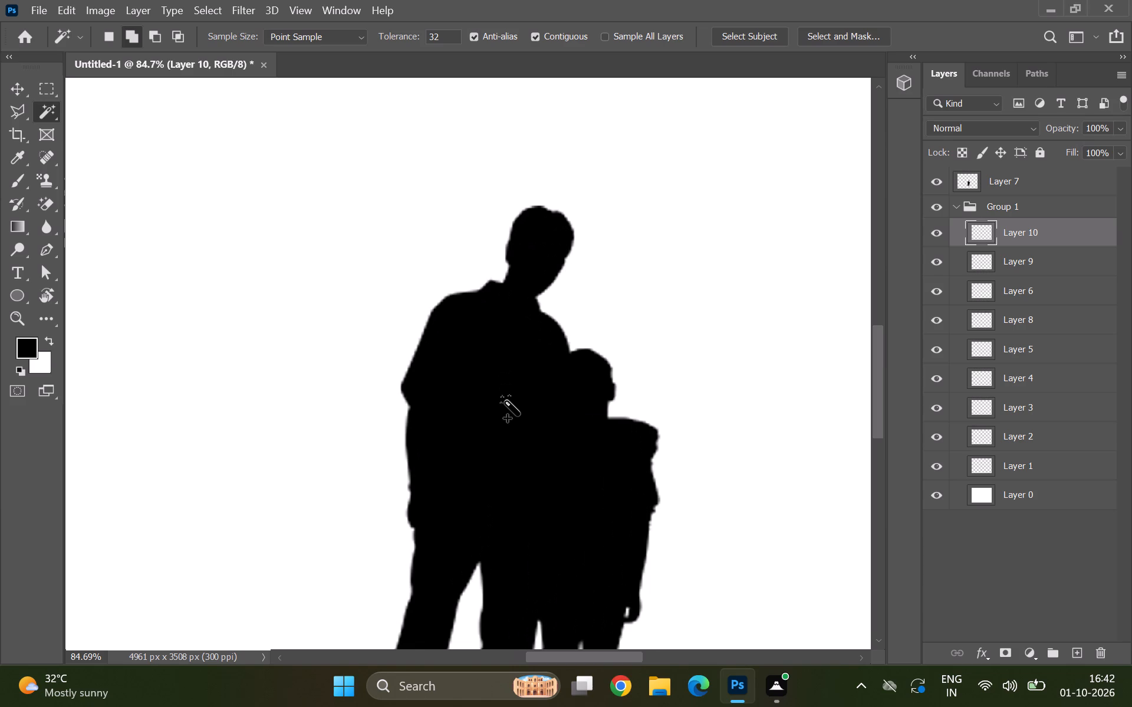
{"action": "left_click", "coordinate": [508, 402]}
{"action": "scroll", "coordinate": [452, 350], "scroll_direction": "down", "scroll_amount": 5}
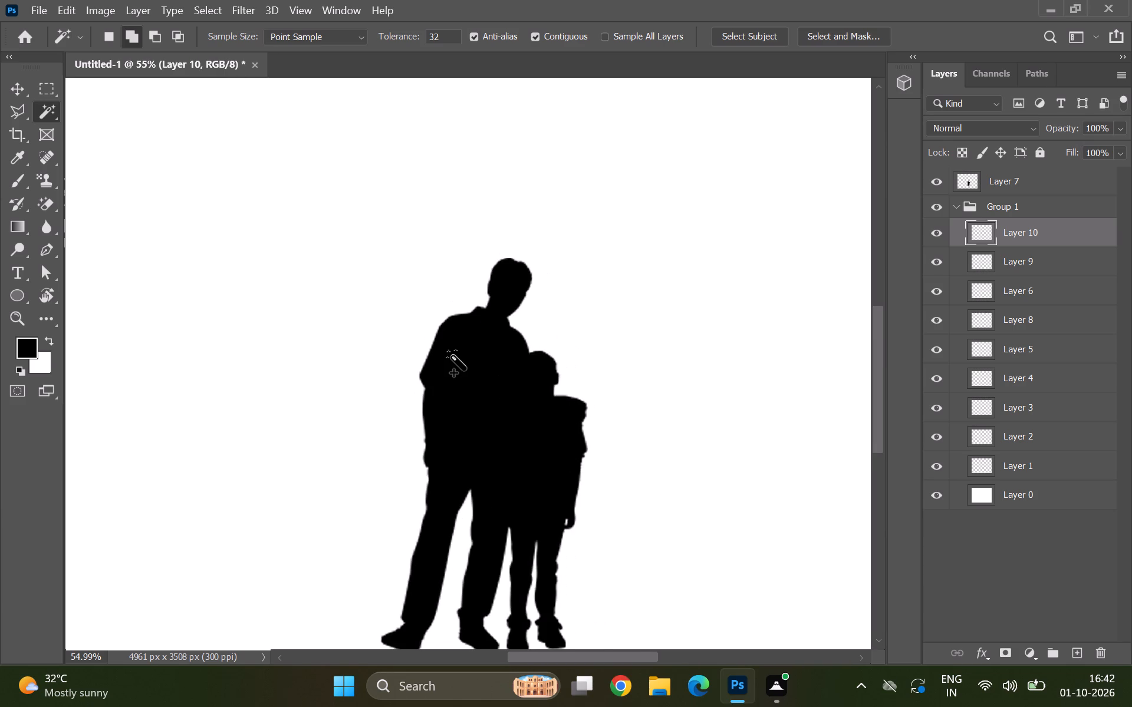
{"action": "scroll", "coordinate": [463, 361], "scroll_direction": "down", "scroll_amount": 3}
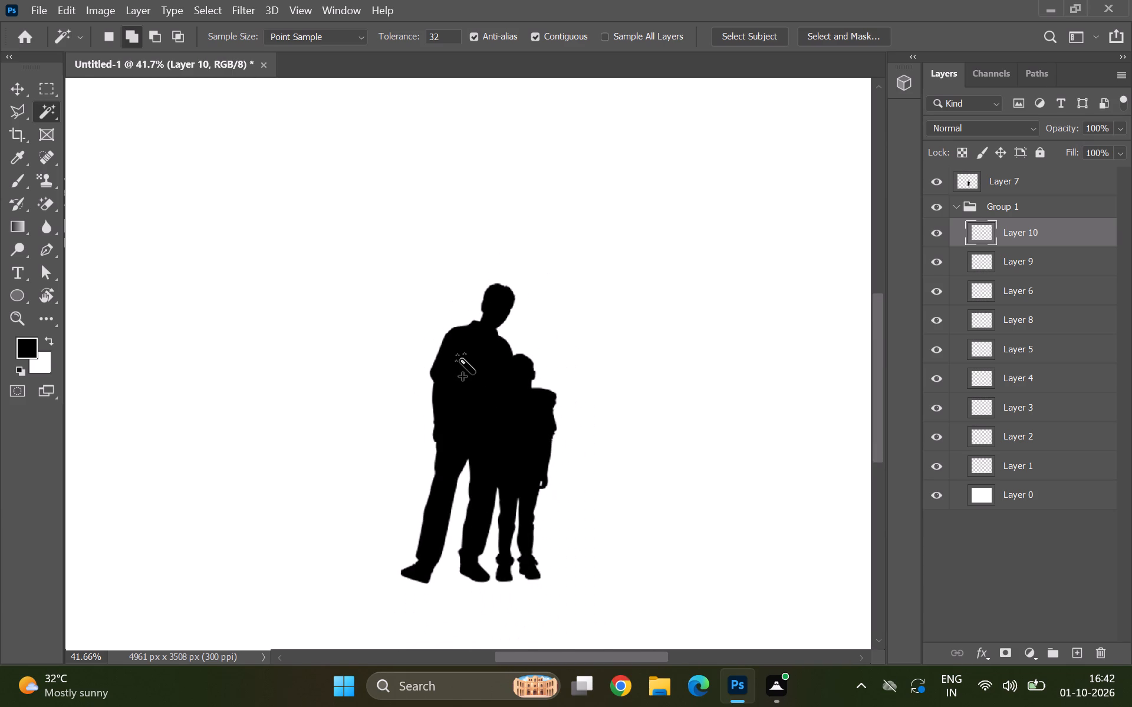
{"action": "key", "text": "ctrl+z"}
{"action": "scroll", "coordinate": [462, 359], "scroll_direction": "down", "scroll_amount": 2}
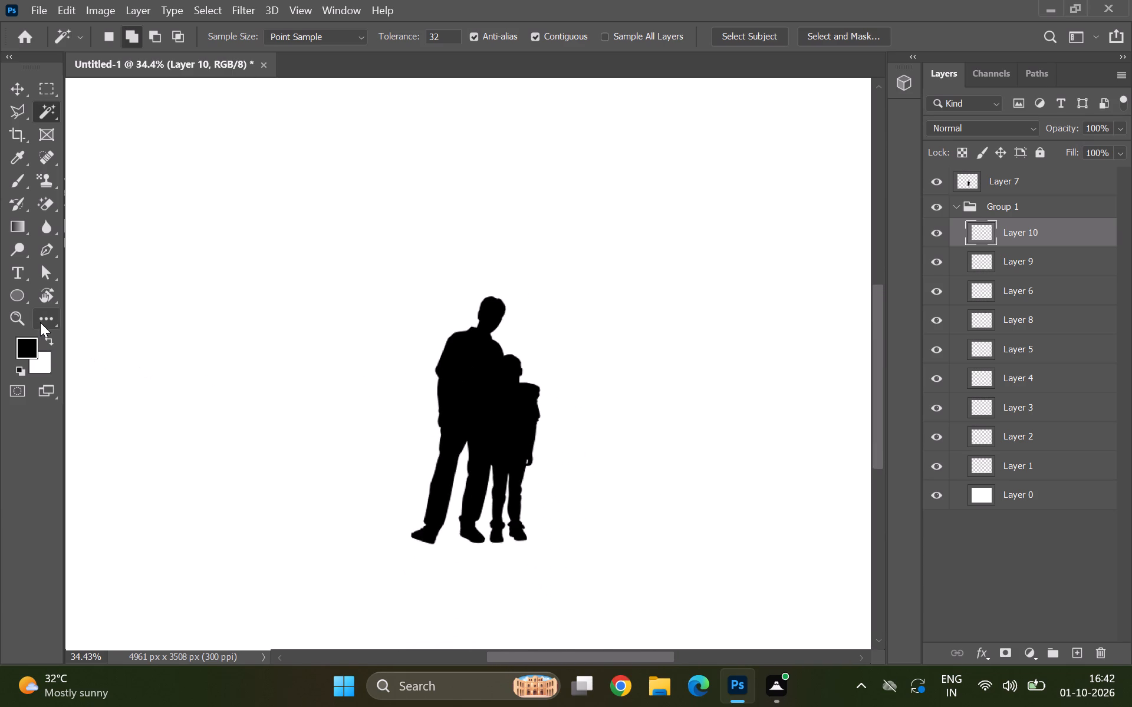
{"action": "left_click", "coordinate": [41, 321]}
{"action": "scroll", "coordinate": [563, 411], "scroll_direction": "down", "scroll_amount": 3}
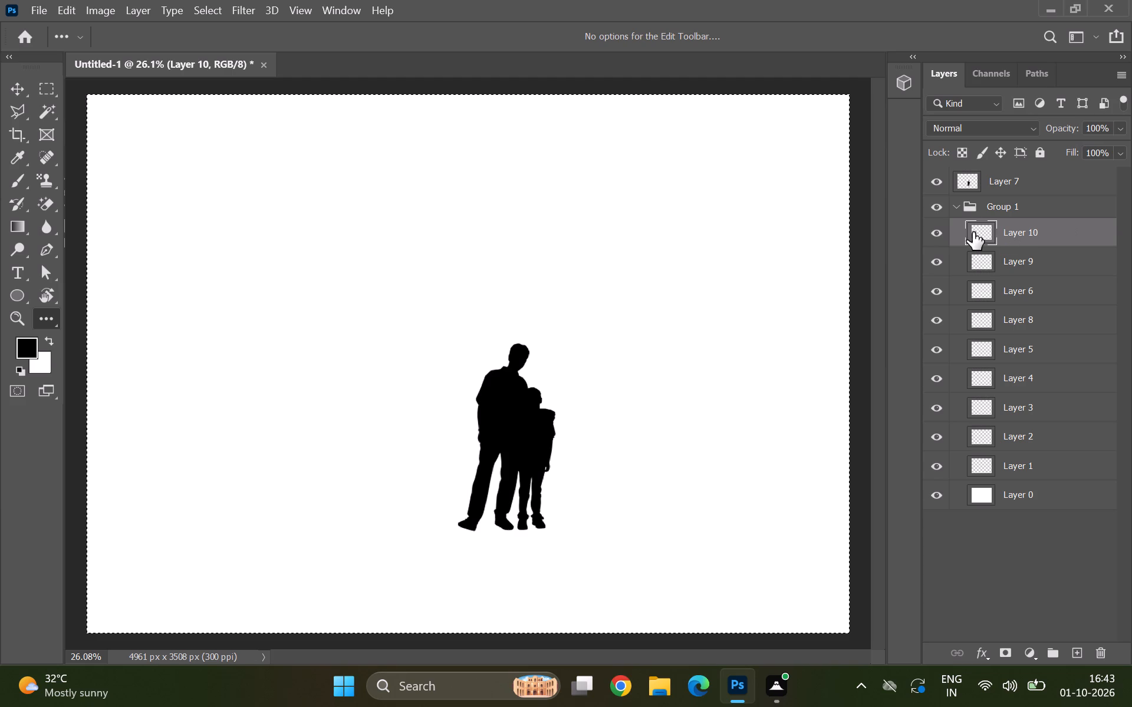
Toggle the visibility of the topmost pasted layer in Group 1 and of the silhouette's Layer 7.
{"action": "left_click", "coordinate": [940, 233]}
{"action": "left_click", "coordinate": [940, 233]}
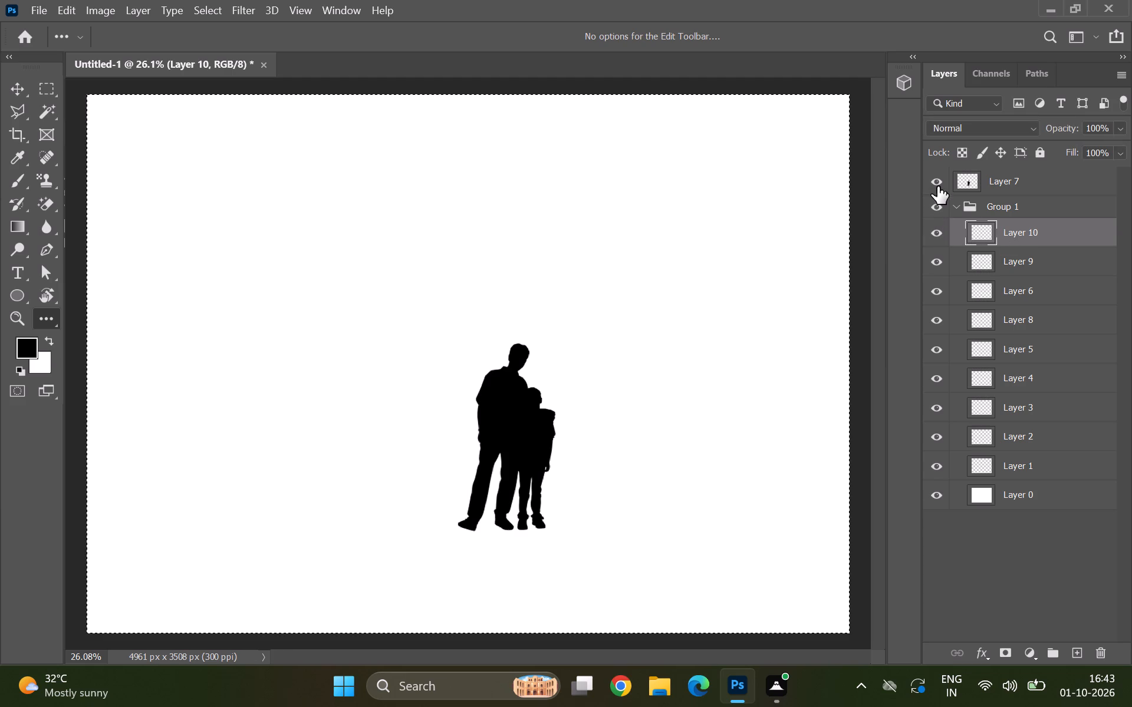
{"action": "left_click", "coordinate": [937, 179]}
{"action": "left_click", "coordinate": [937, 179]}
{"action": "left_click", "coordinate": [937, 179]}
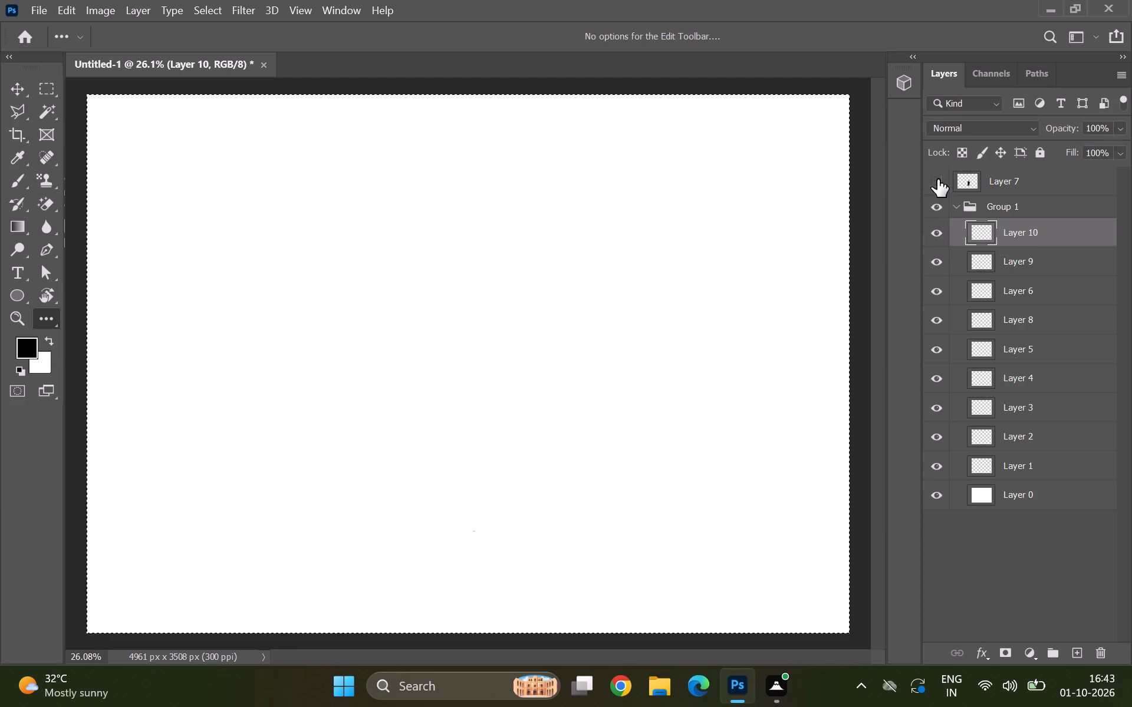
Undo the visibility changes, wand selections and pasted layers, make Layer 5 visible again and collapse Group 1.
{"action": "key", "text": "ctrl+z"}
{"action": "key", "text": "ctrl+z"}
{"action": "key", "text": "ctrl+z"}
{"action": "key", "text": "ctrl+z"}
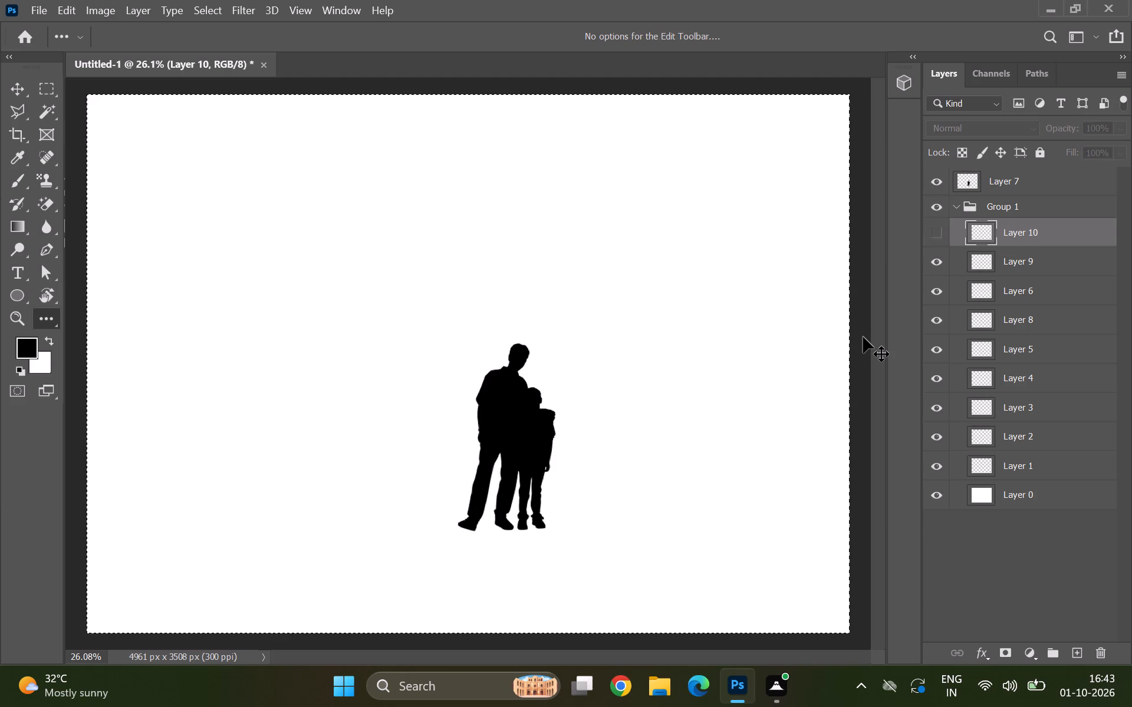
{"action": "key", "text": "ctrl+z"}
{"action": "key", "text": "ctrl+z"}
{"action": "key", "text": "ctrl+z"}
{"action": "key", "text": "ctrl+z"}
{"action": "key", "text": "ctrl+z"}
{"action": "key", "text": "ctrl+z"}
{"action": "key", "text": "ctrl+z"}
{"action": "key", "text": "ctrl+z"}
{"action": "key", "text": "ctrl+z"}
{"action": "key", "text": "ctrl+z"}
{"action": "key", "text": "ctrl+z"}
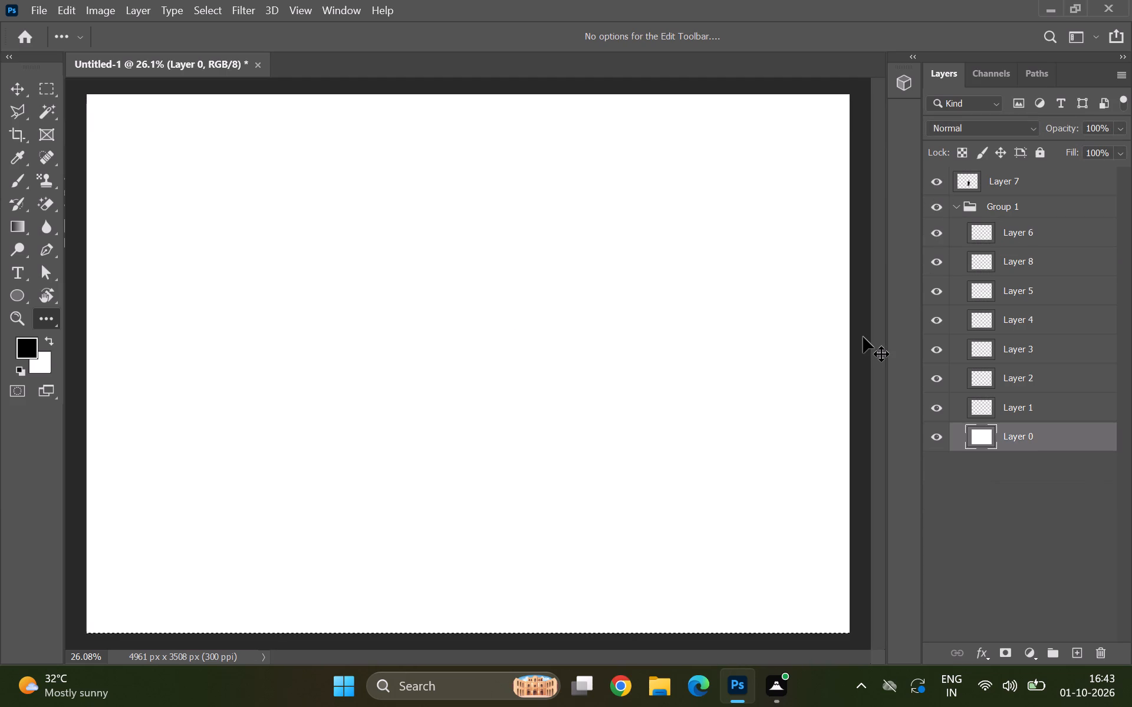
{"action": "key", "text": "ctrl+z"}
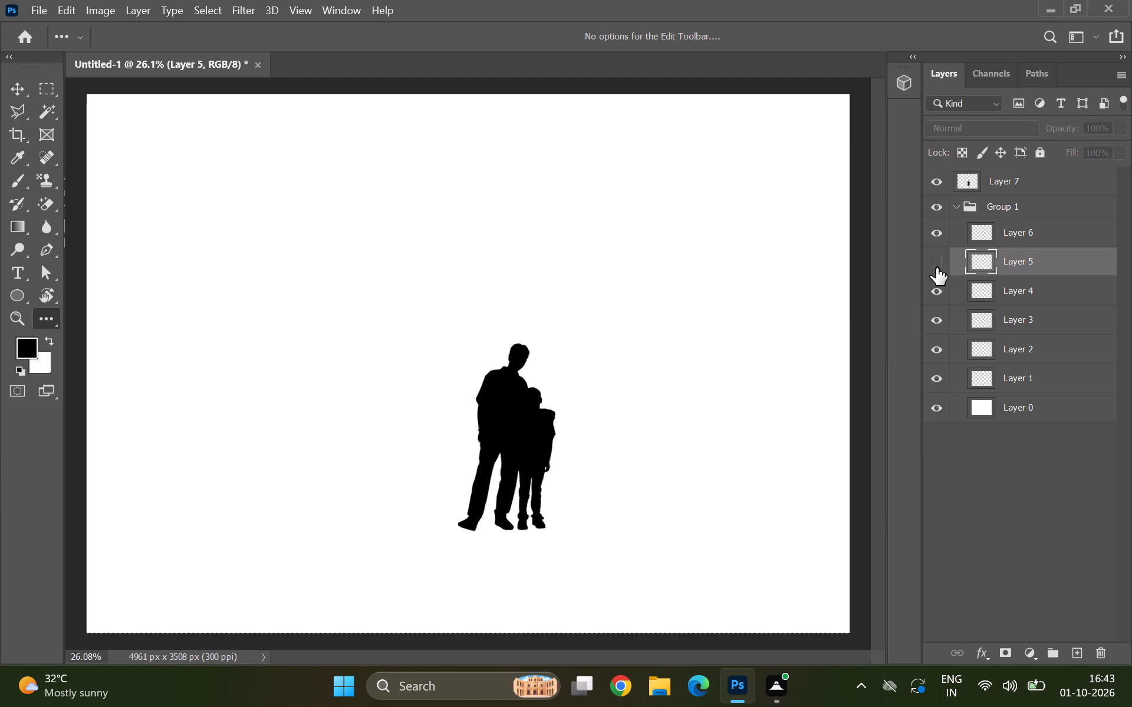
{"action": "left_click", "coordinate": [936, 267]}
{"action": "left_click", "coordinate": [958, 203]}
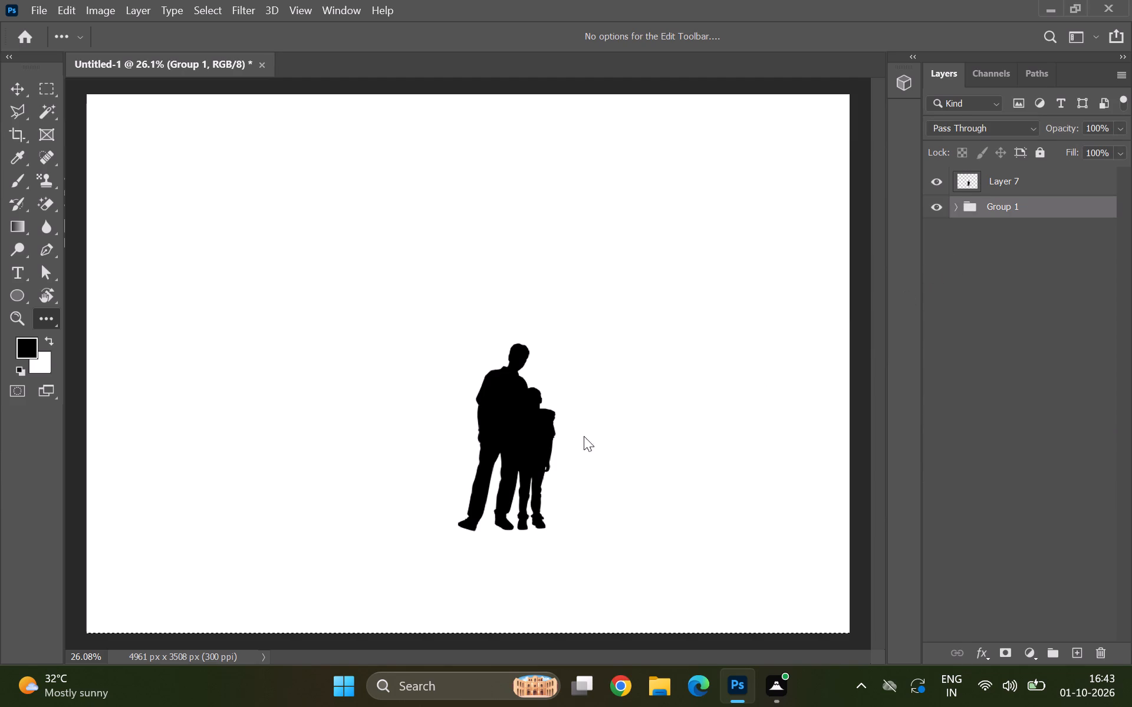
Select the adult-and-child silhouette's Layer 7 with the Move tool.
{"action": "key", "text": "v"}
{"action": "left_click", "coordinate": [534, 445]}
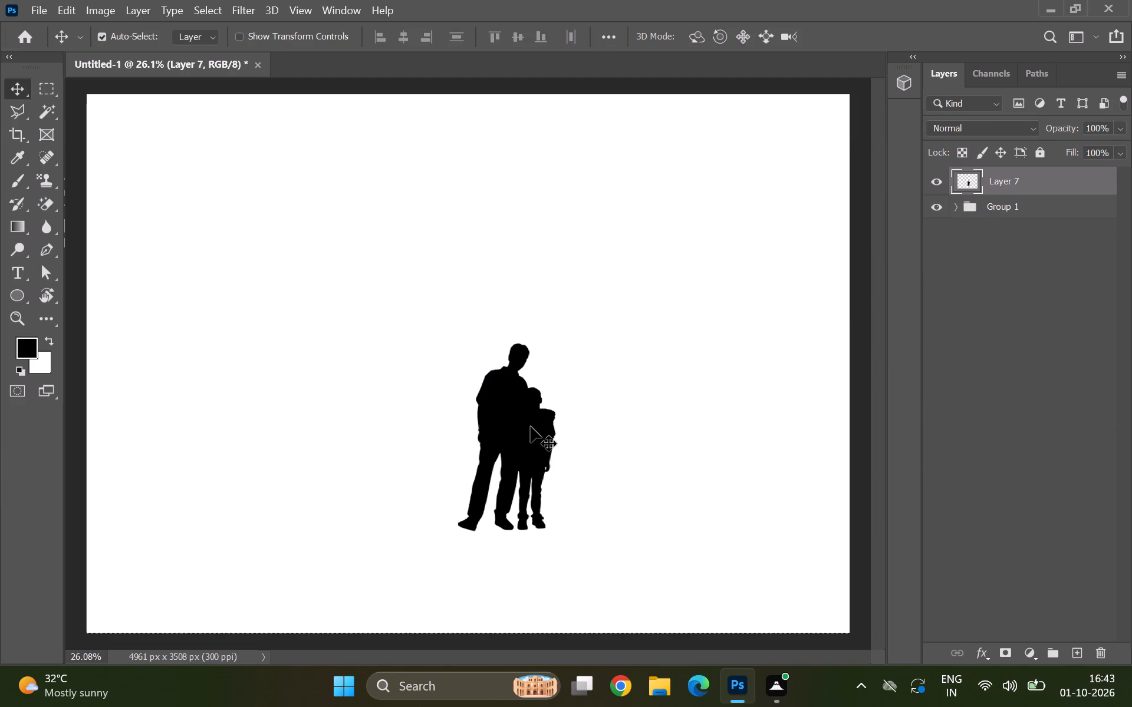
Duplicate the adult-and-child silhouette twice, placing one copy to its upper left and the other to its upper right on the canvas.
{"action": "left_click_drag", "start_coordinate": [531, 432], "coordinate": [405, 434], "text": "alt"}
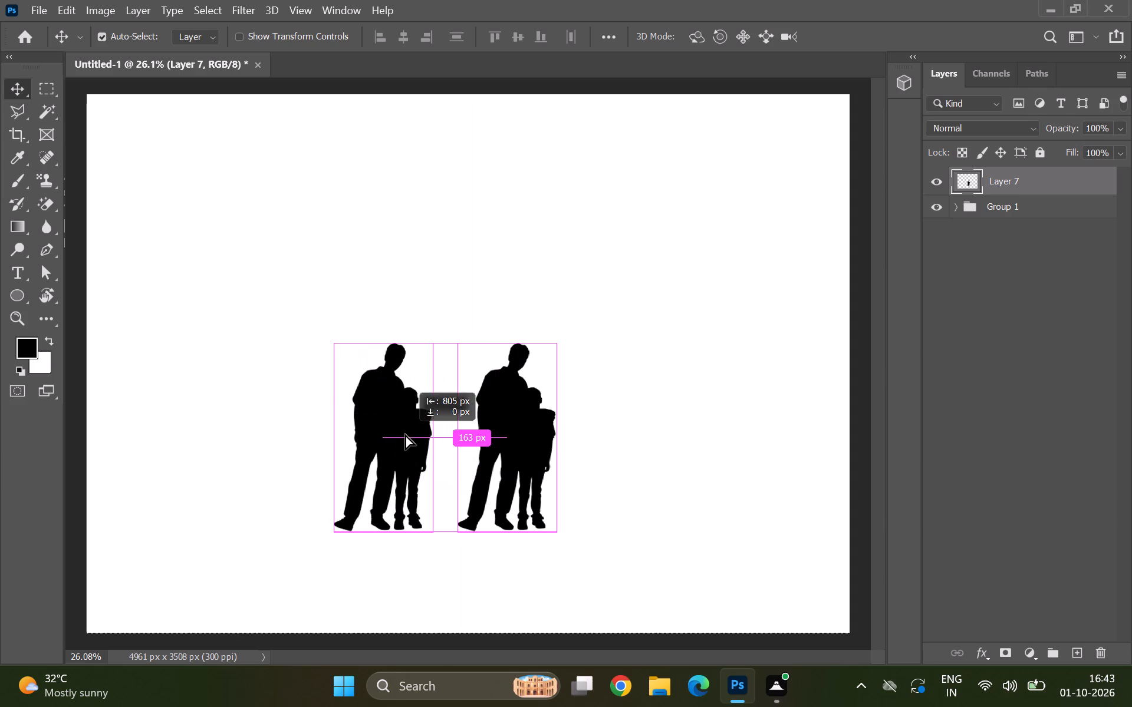
{"action": "left_click_drag", "start_coordinate": [405, 434], "coordinate": [286, 371], "text": "alt"}
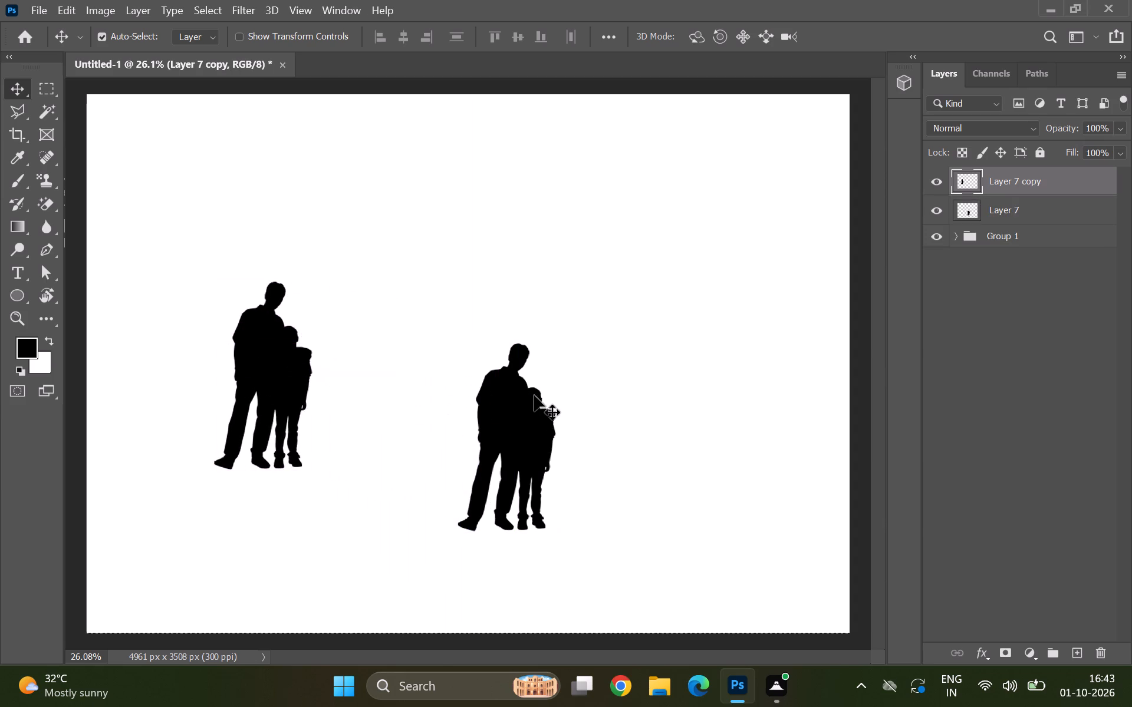
{"action": "left_click", "coordinate": [519, 421]}
{"action": "left_click_drag", "start_coordinate": [519, 422], "coordinate": [691, 289], "text": "alt"}
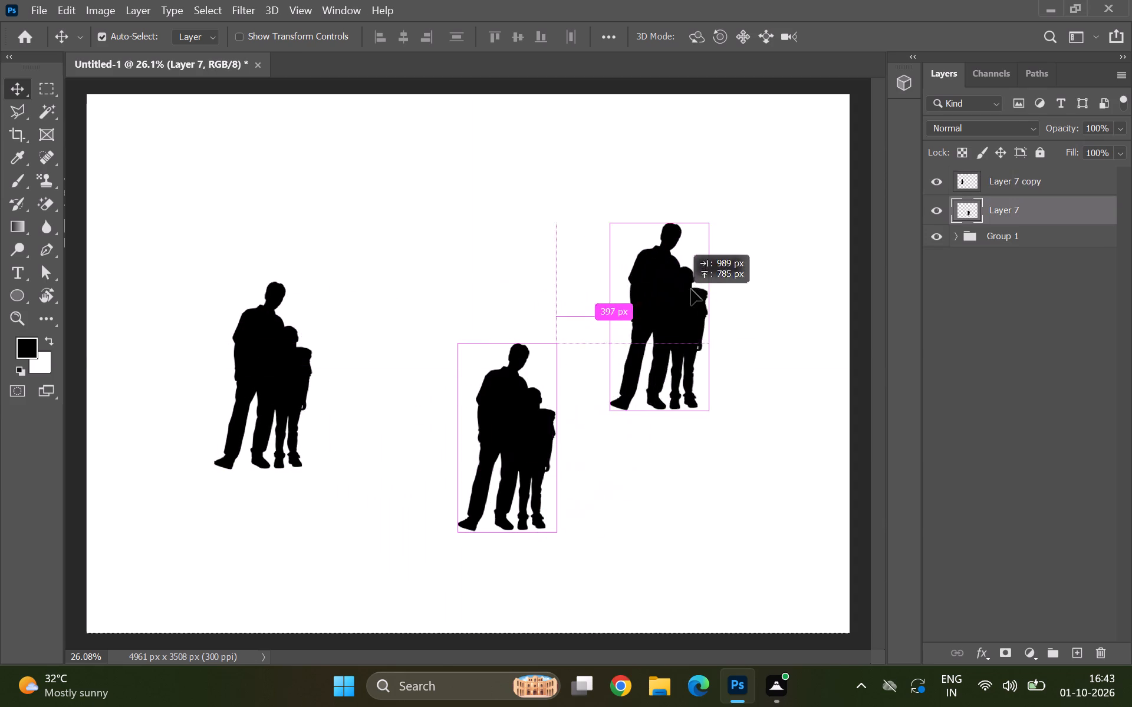
{"action": "left_click_drag", "start_coordinate": [691, 289], "coordinate": [709, 277], "text": "alt"}
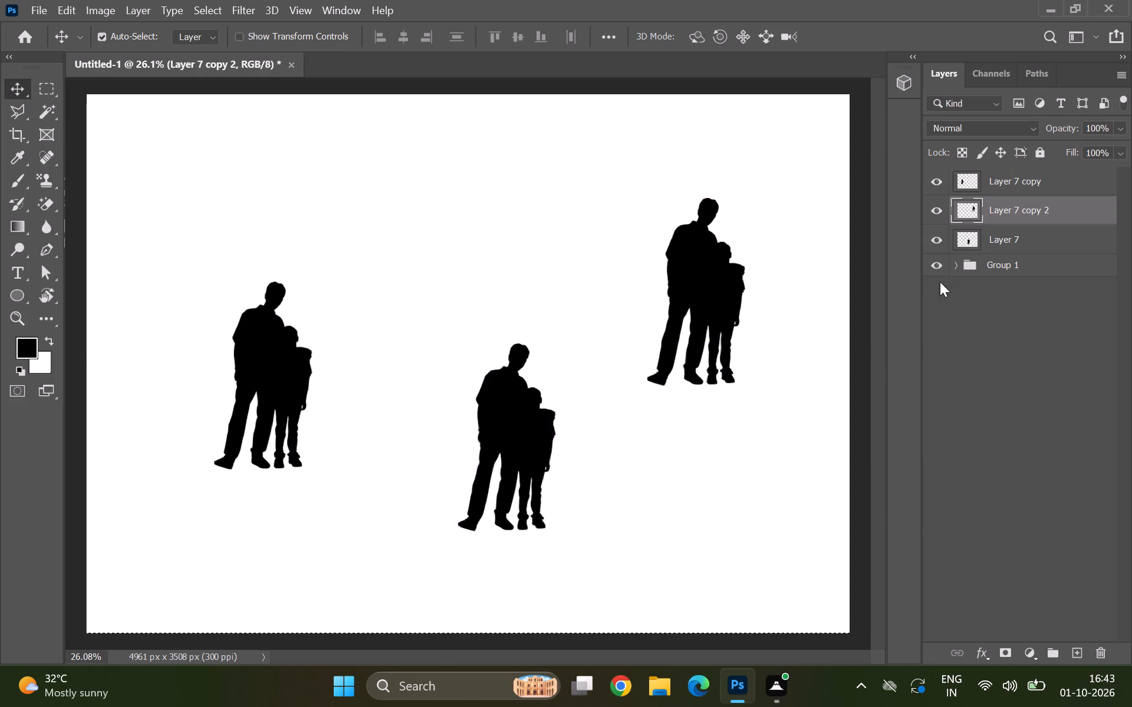
Toggle the visibility of Layer 7 copy 2 and Layer 7 copy off and on to identify their silhouettes.
{"action": "left_click", "coordinate": [934, 215]}
{"action": "left_click", "coordinate": [934, 215]}
{"action": "left_click", "coordinate": [934, 186]}
{"action": "left_click", "coordinate": [934, 186]}
{"action": "key", "text": "space"}
Link Layer 7 copy, Layer 7 copy 2 and Layer 7, and move the linked silhouettes slightly up and left.
{"action": "left_click", "coordinate": [996, 178]}
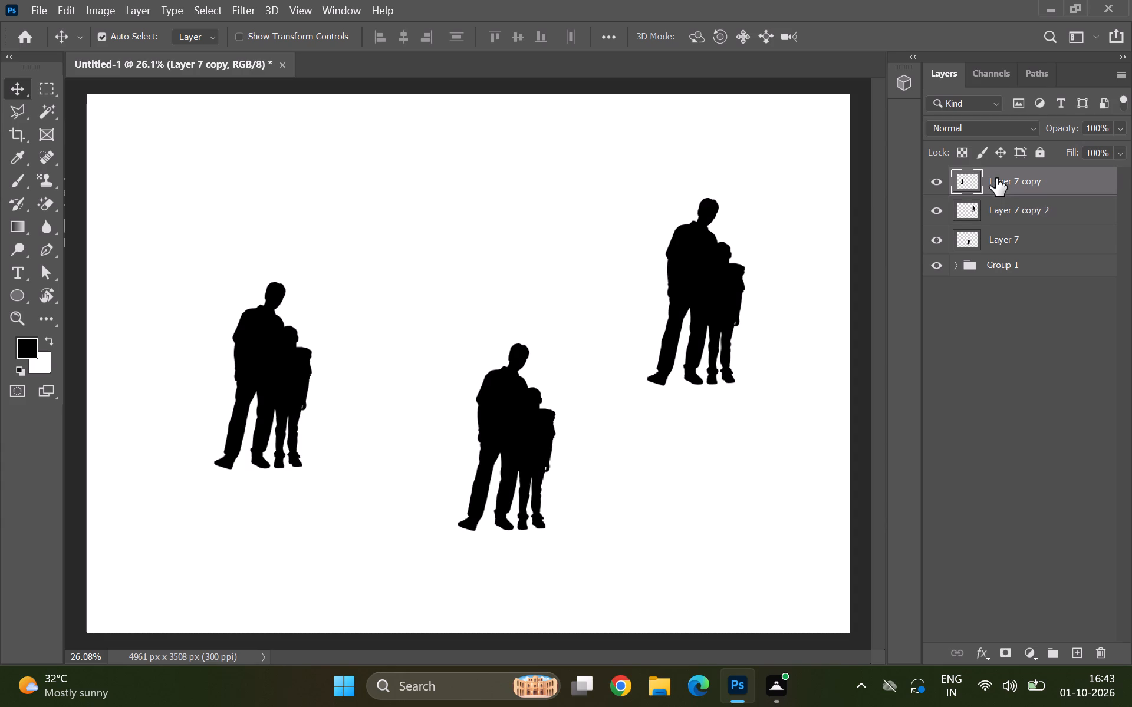
{"action": "left_click", "coordinate": [1004, 213], "text": "shift"}
{"action": "left_click", "coordinate": [1005, 235], "text": "shift"}
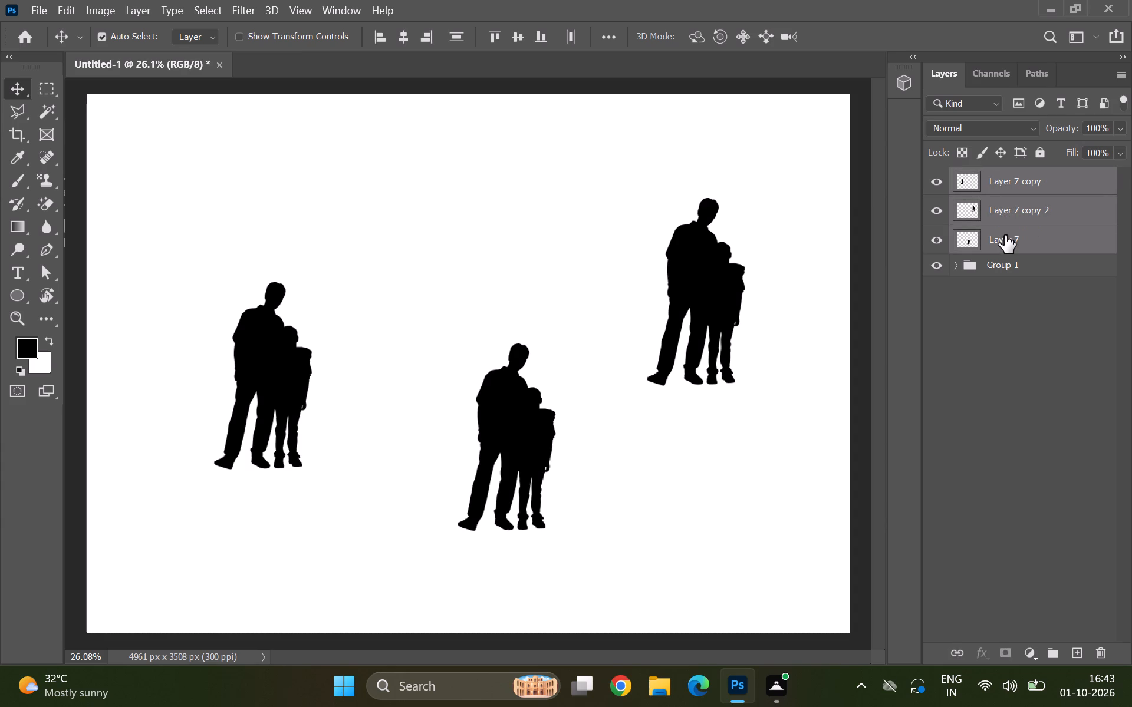
{"action": "right_click", "coordinate": [1006, 229]}
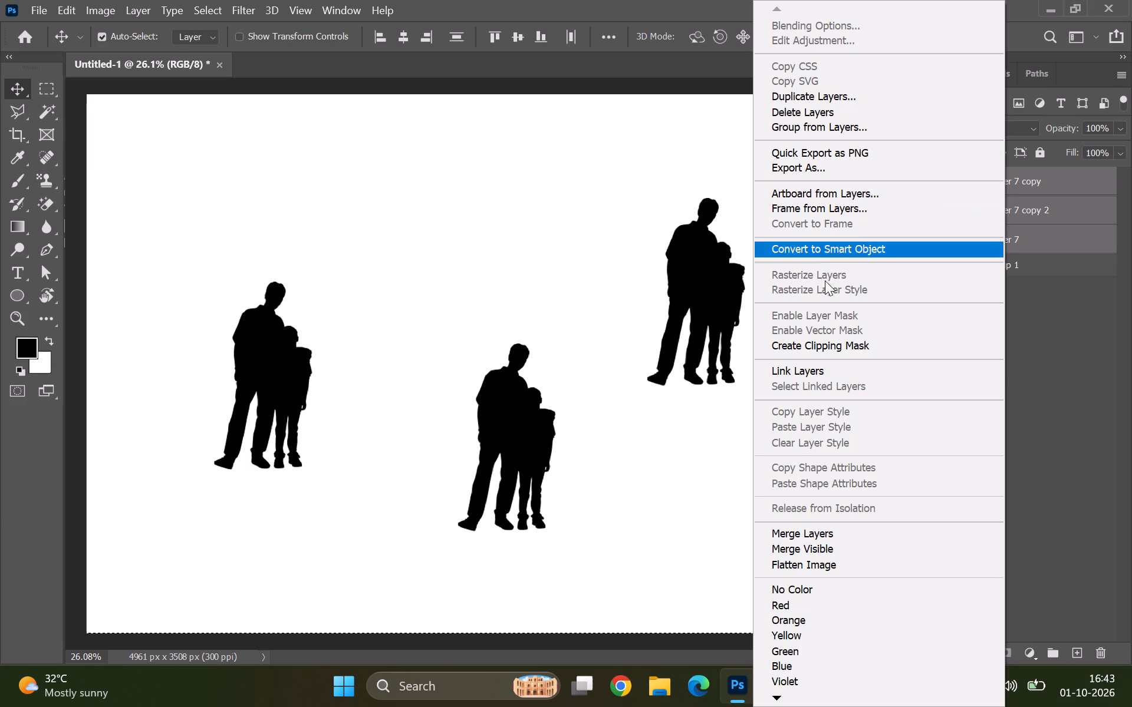
{"action": "left_click", "coordinate": [811, 368]}
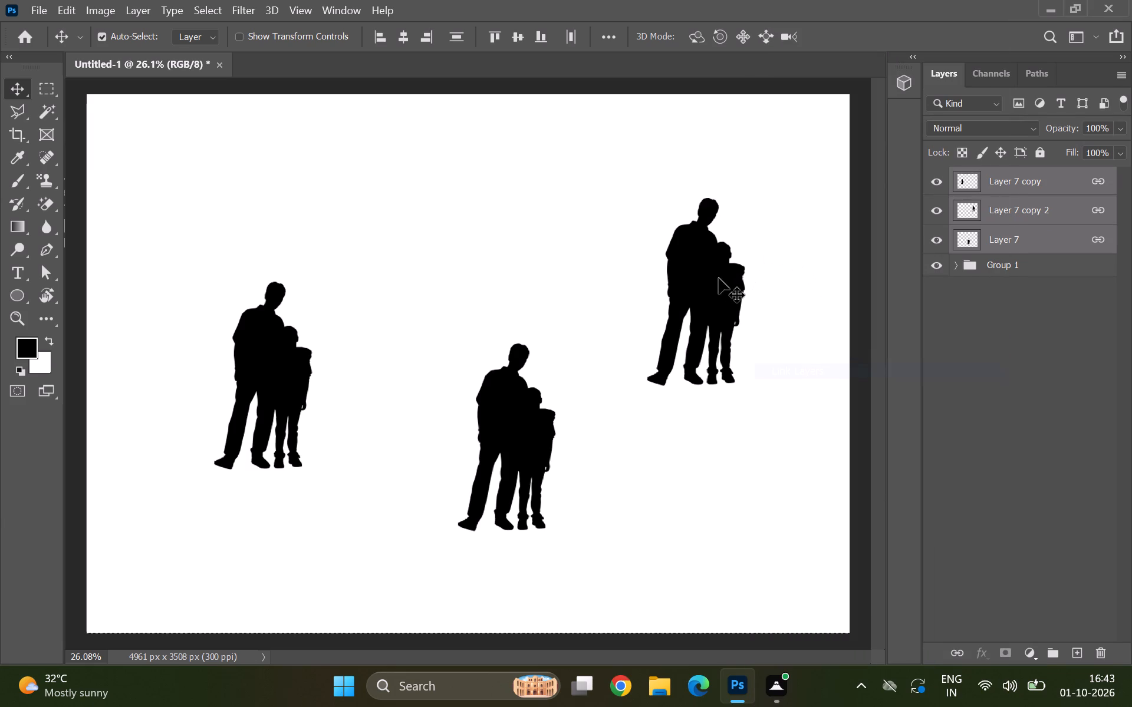
{"action": "left_click_drag", "start_coordinate": [710, 287], "coordinate": [700, 229]}
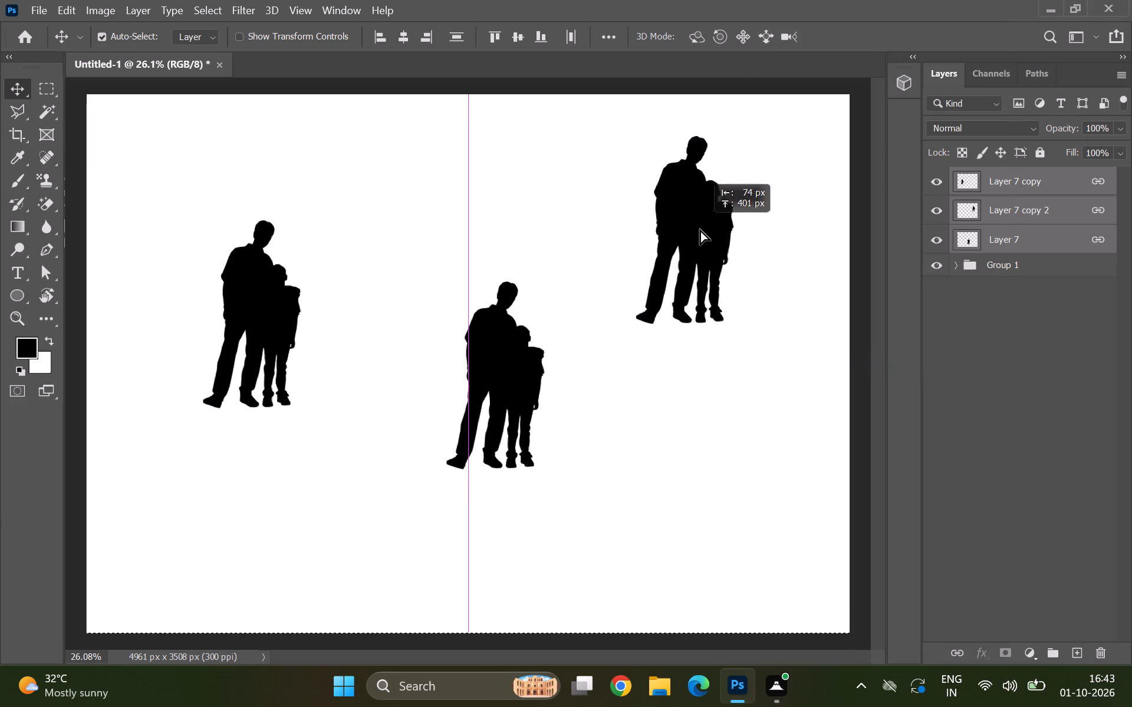
{"action": "left_click_drag", "start_coordinate": [700, 229], "coordinate": [704, 266]}
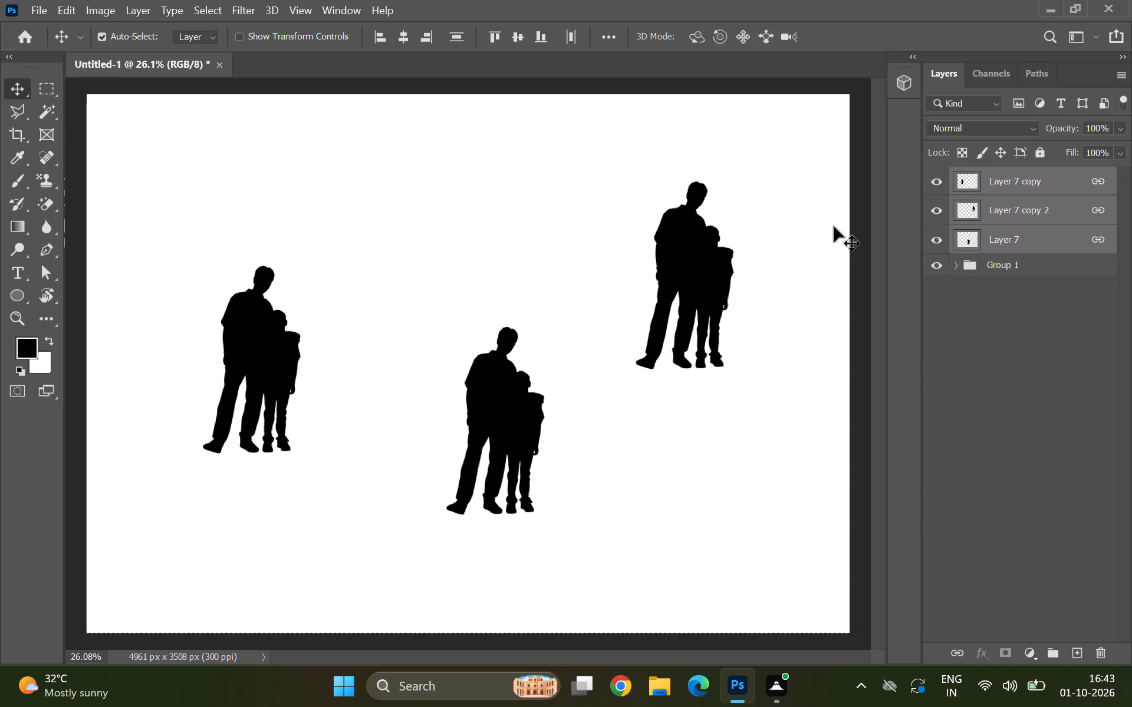
Unlink the three silhouette layers and reposition them together as a multi-layer selection, slightly higher and further left on the canvas.
{"action": "right_click", "coordinate": [1038, 187]}
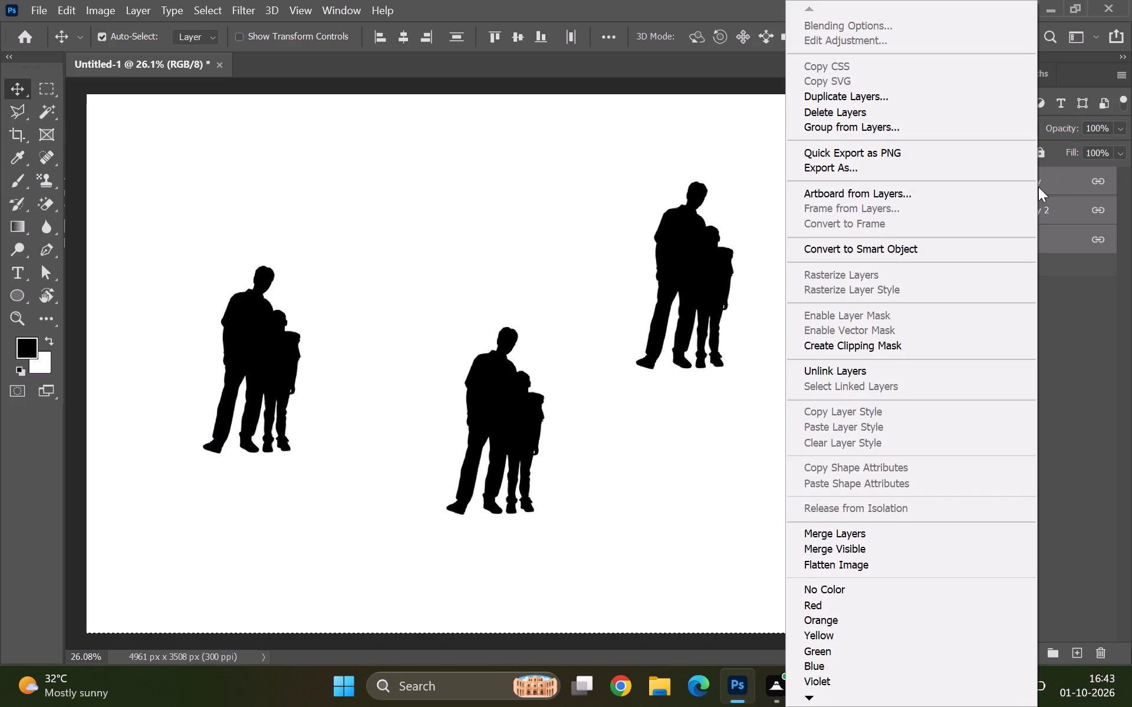
{"action": "left_click", "coordinate": [845, 372]}
{"action": "left_click_drag", "start_coordinate": [696, 286], "coordinate": [624, 220]}
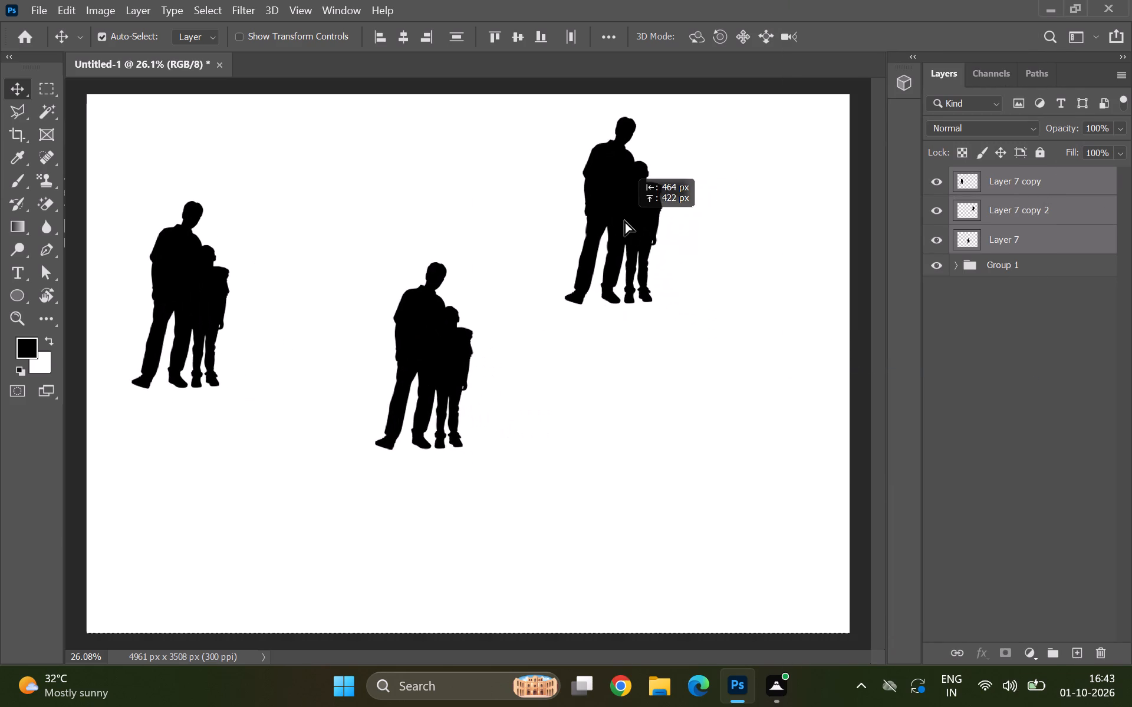
{"action": "left_click_drag", "start_coordinate": [624, 220], "coordinate": [636, 247]}
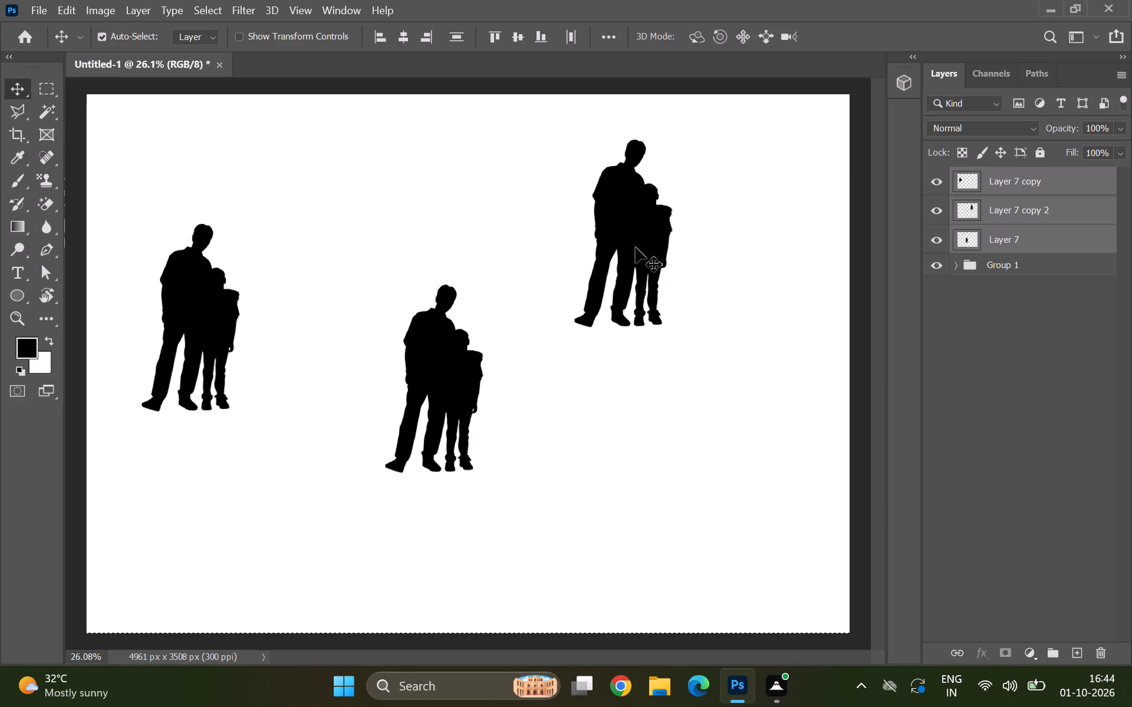
{"action": "key", "text": "space"}
{"action": "scroll", "coordinate": [695, 283], "scroll_direction": "down", "scroll_amount": 4}
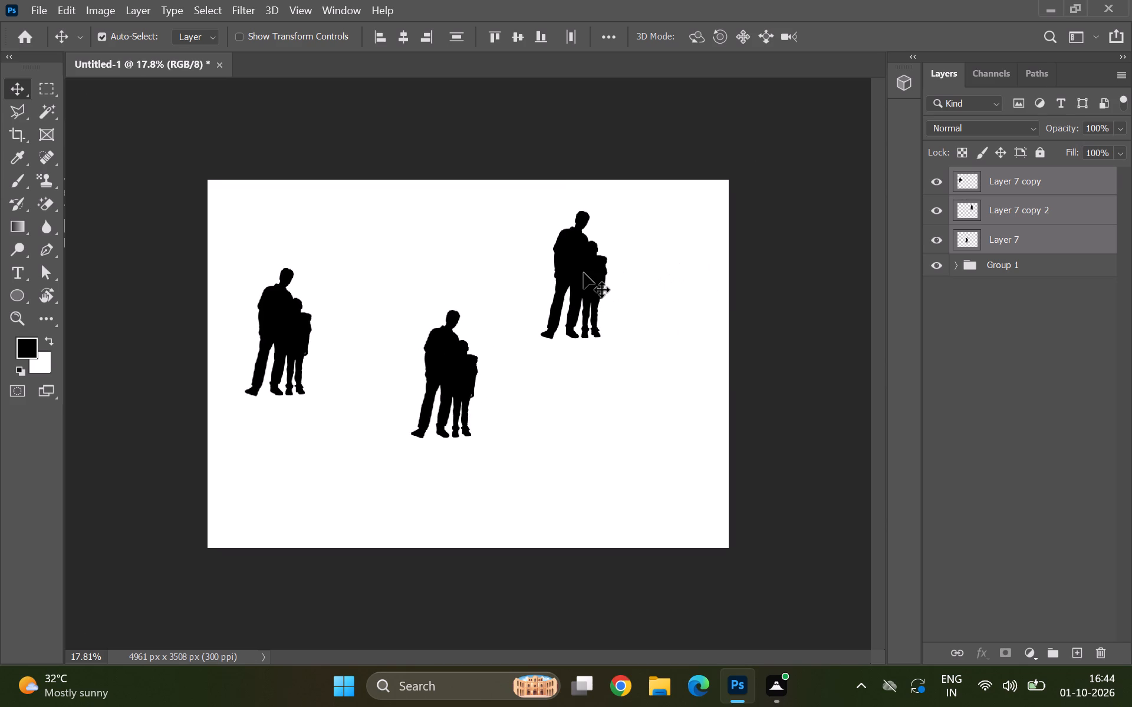
{"action": "left_click_drag", "start_coordinate": [584, 273], "coordinate": [614, 286]}
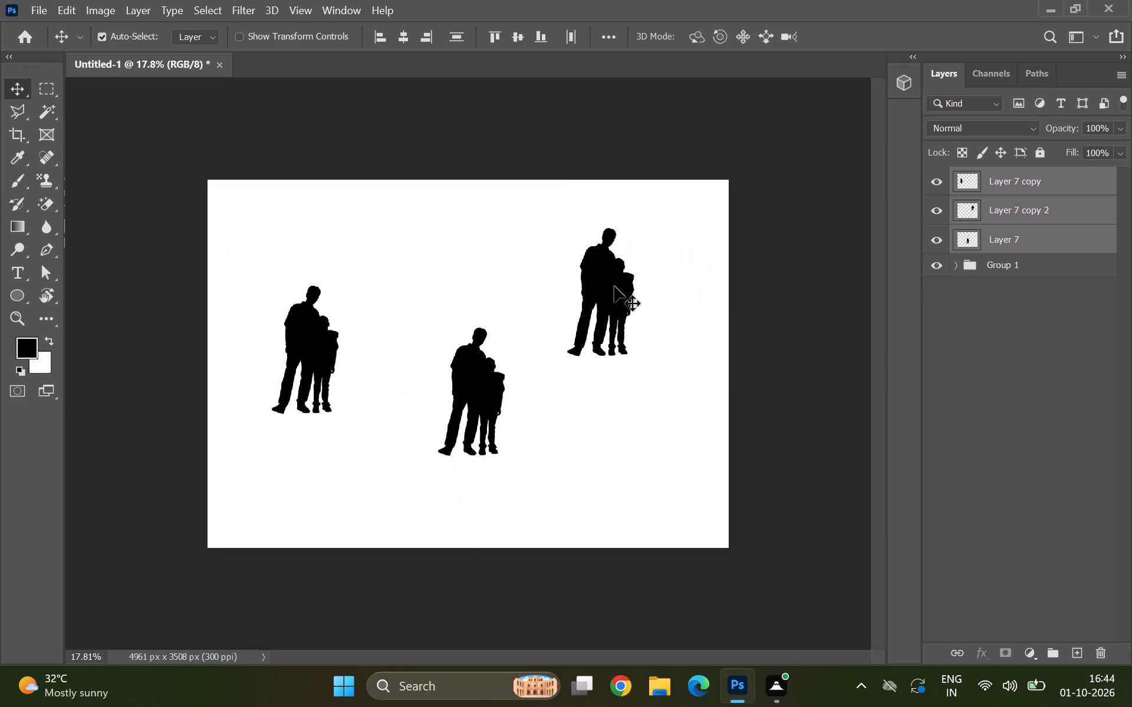
{"action": "scroll", "coordinate": [646, 269], "scroll_direction": "up", "scroll_amount": 1}
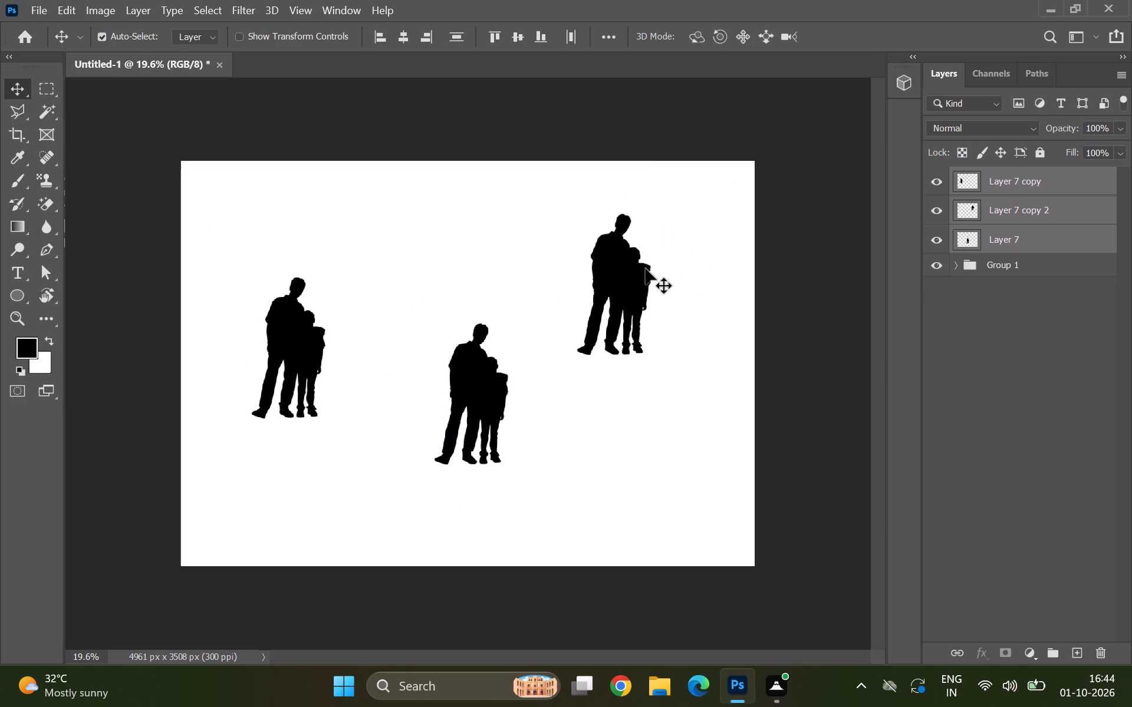
Reselect and link Layer 7 copy, Layer 7 copy 2 and Layer 7, and move the linked silhouettes down and right.
{"action": "left_click", "coordinate": [976, 177]}
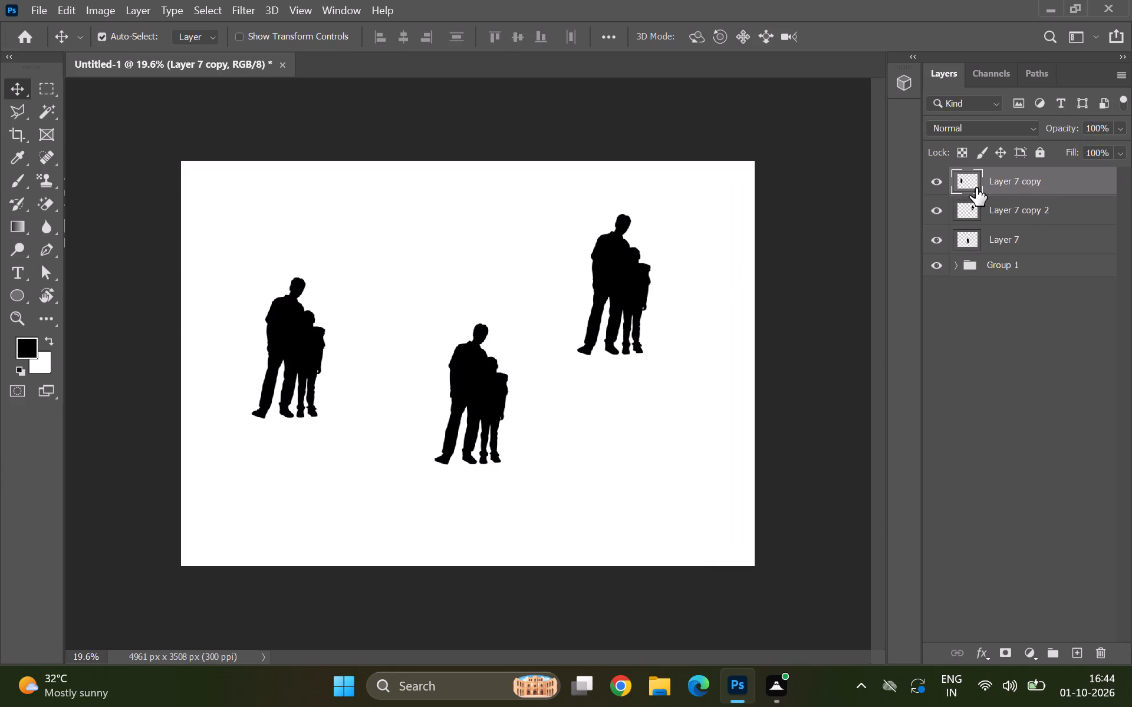
{"action": "left_click", "coordinate": [1019, 206], "text": "shift"}
{"action": "left_click", "coordinate": [1019, 236], "text": "shift"}
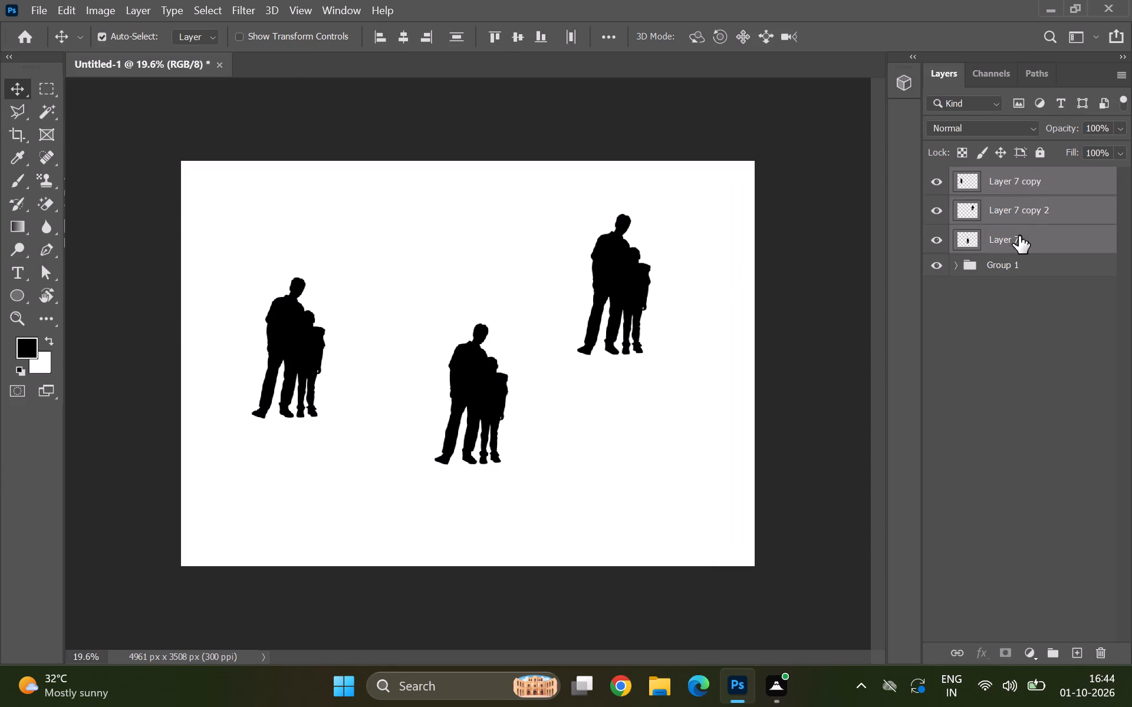
{"action": "right_click", "coordinate": [1019, 236]}
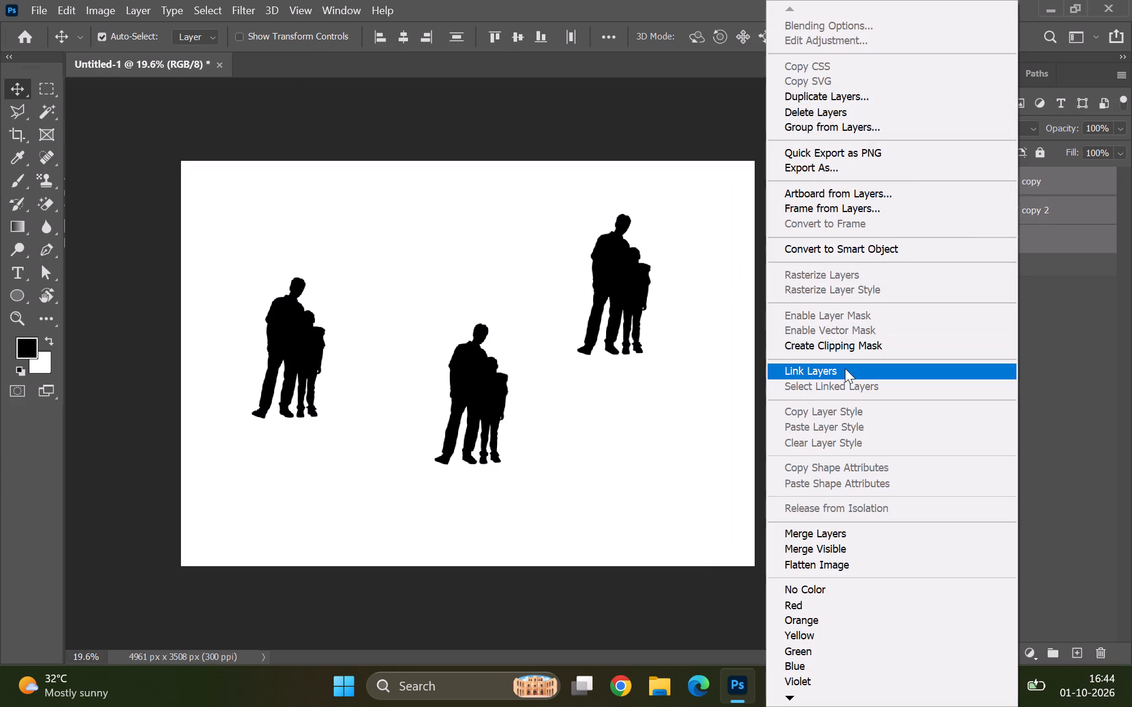
{"action": "left_click", "coordinate": [845, 368]}
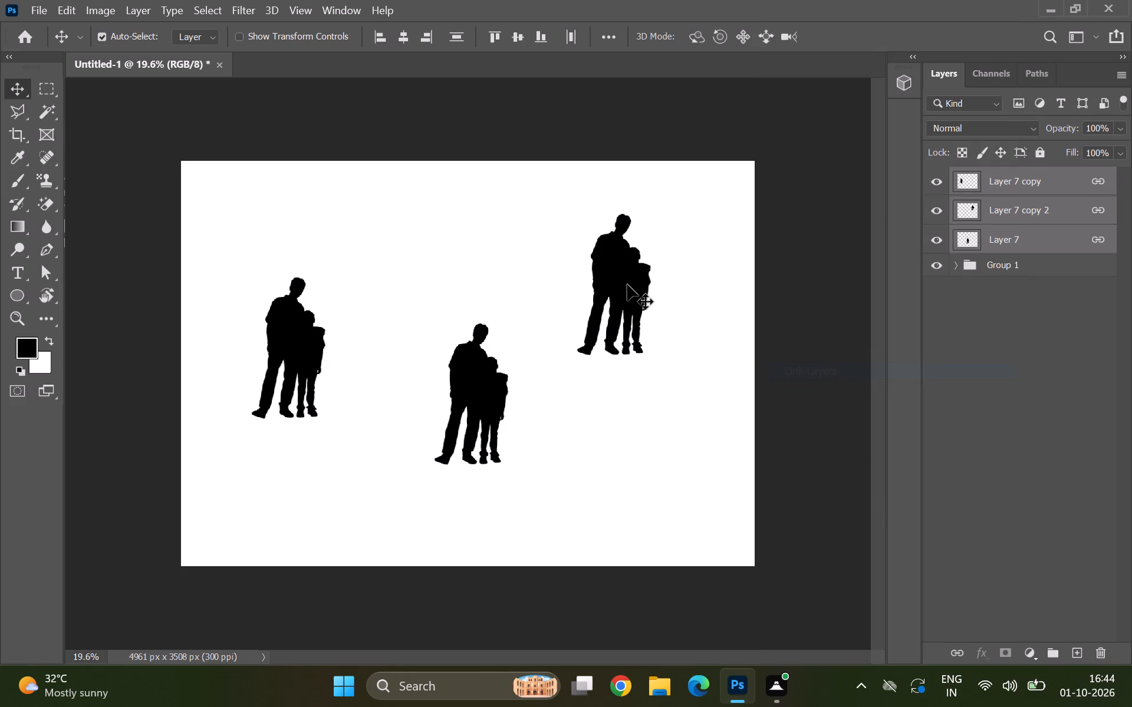
{"action": "left_click", "coordinate": [623, 283]}
{"action": "left_click_drag", "start_coordinate": [623, 283], "coordinate": [654, 310]}
{"action": "key", "text": "space"}
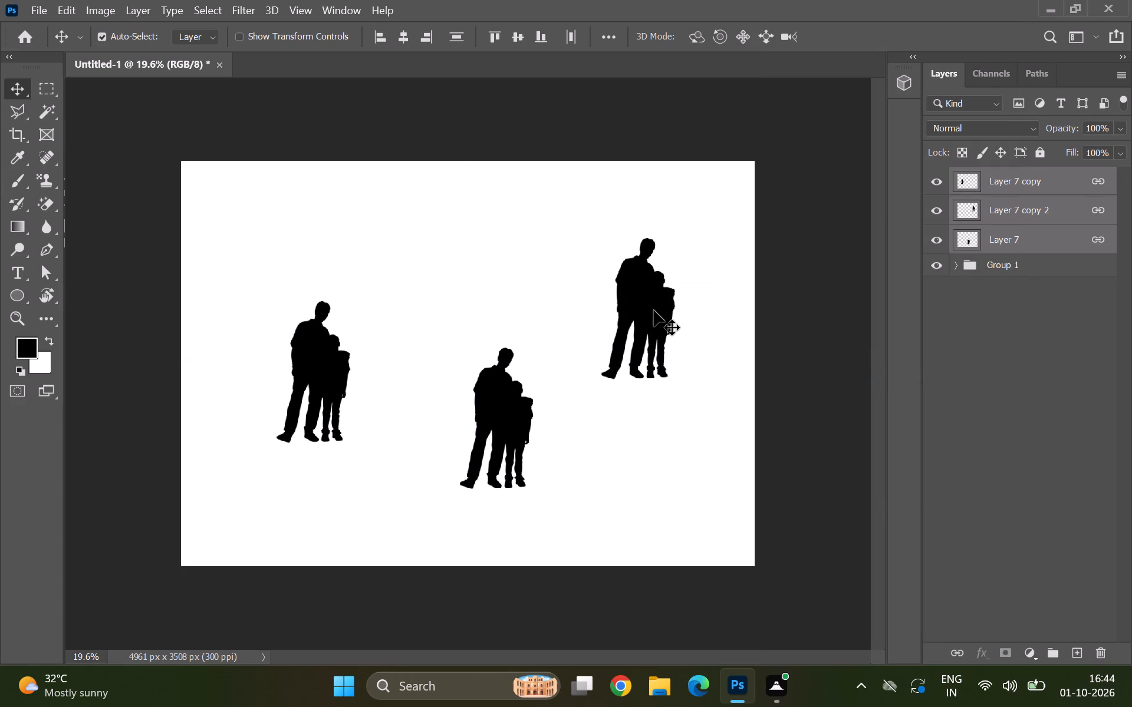
Unlink the three silhouette layers.
{"action": "right_click", "coordinate": [1009, 207]}
{"action": "left_click", "coordinate": [834, 367]}
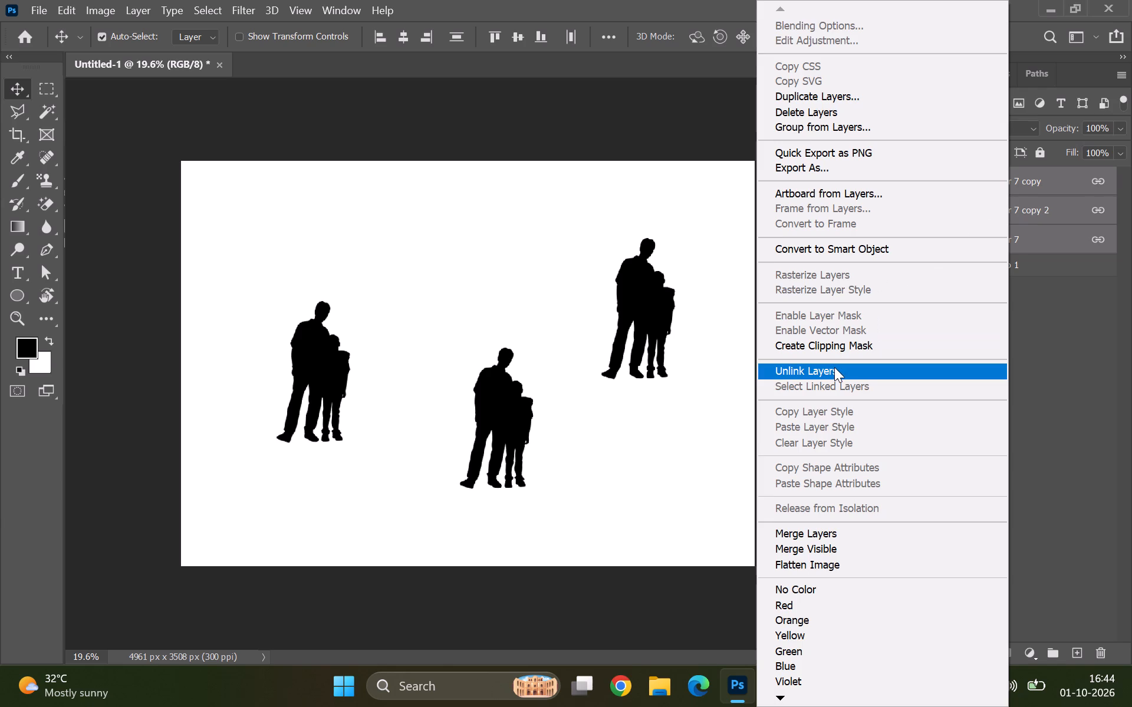
Toggle the visibility of Layer 7 copy 2 and Layer 7 off and on to check the separate silhouettes.
{"action": "left_click", "coordinate": [937, 213]}
{"action": "left_click", "coordinate": [938, 247]}
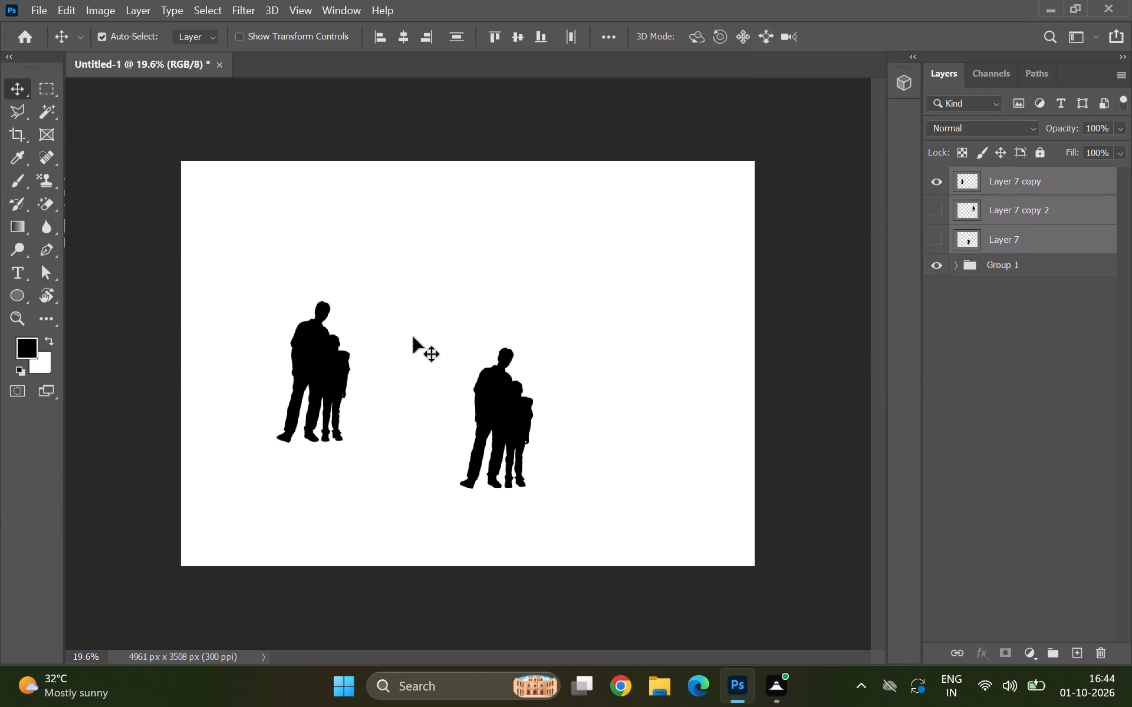
{"action": "left_click", "coordinate": [934, 206]}
{"action": "left_click", "coordinate": [936, 230]}
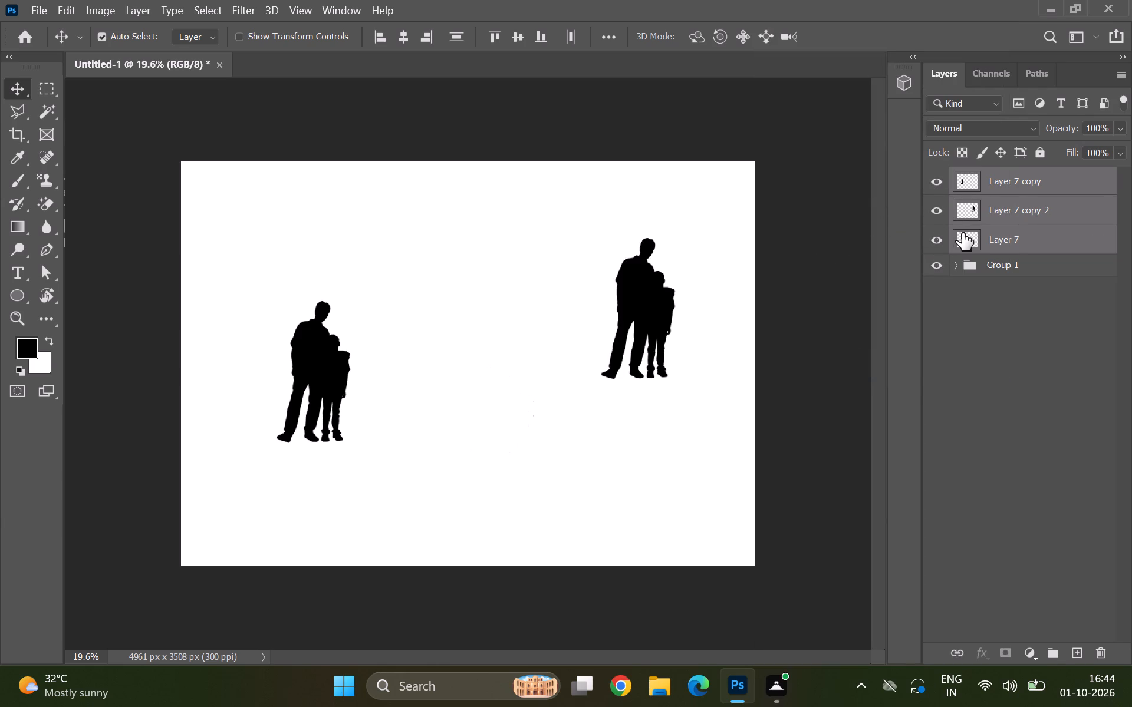
{"action": "key", "text": "space"}
{"action": "key", "text": "Return"}
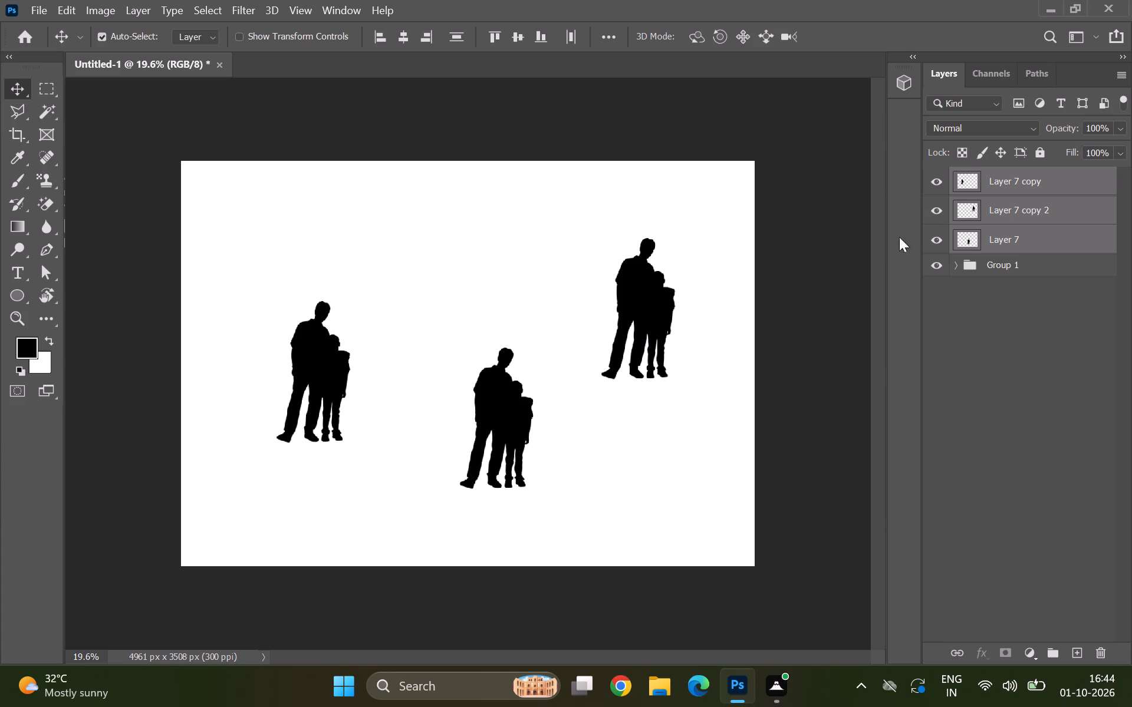
Move the three selected silhouette layers together slightly up and left on the canvas.
{"action": "left_click_drag", "start_coordinate": [647, 326], "coordinate": [628, 302]}
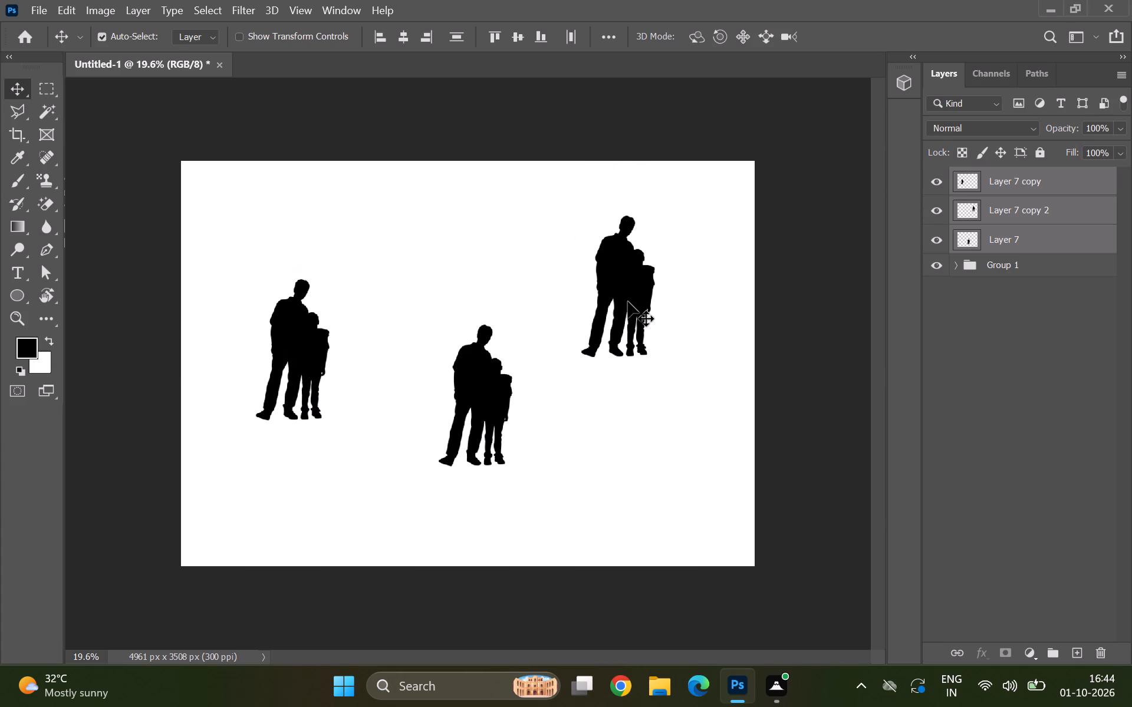
{"action": "key", "text": "Escape"}
Merge Layer 7 copy, Layer 7 copy 2 and Layer 7 into a single layer.
{"action": "left_click", "coordinate": [51, 321]}
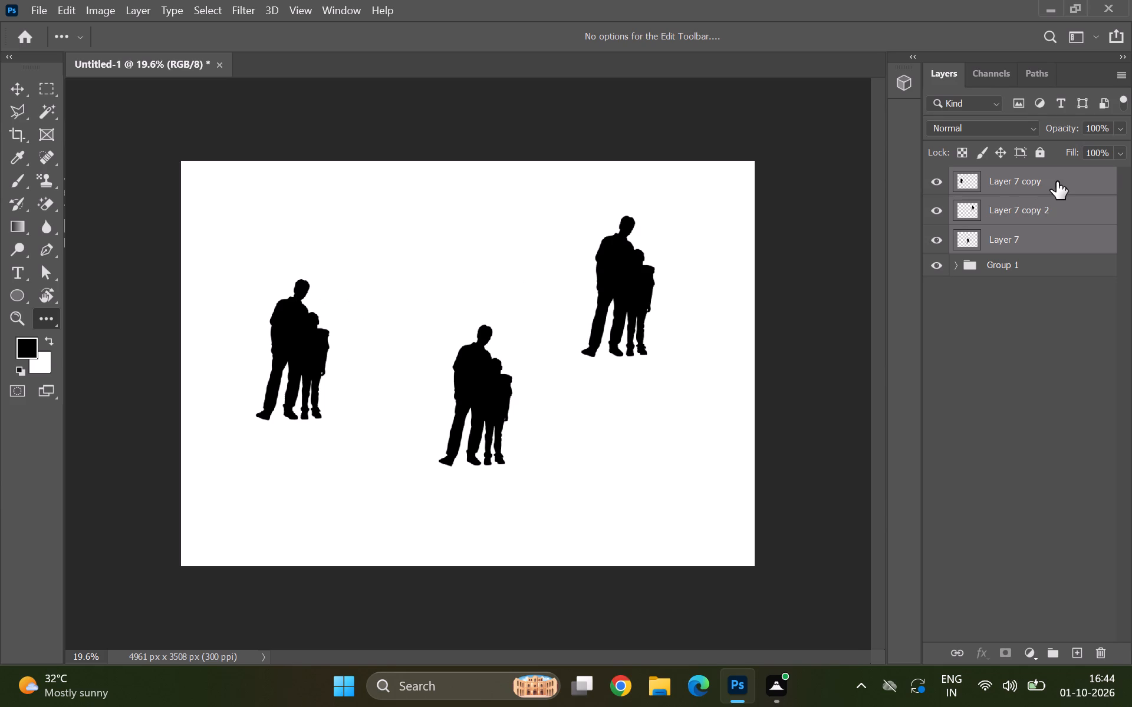
{"action": "right_click", "coordinate": [1042, 213]}
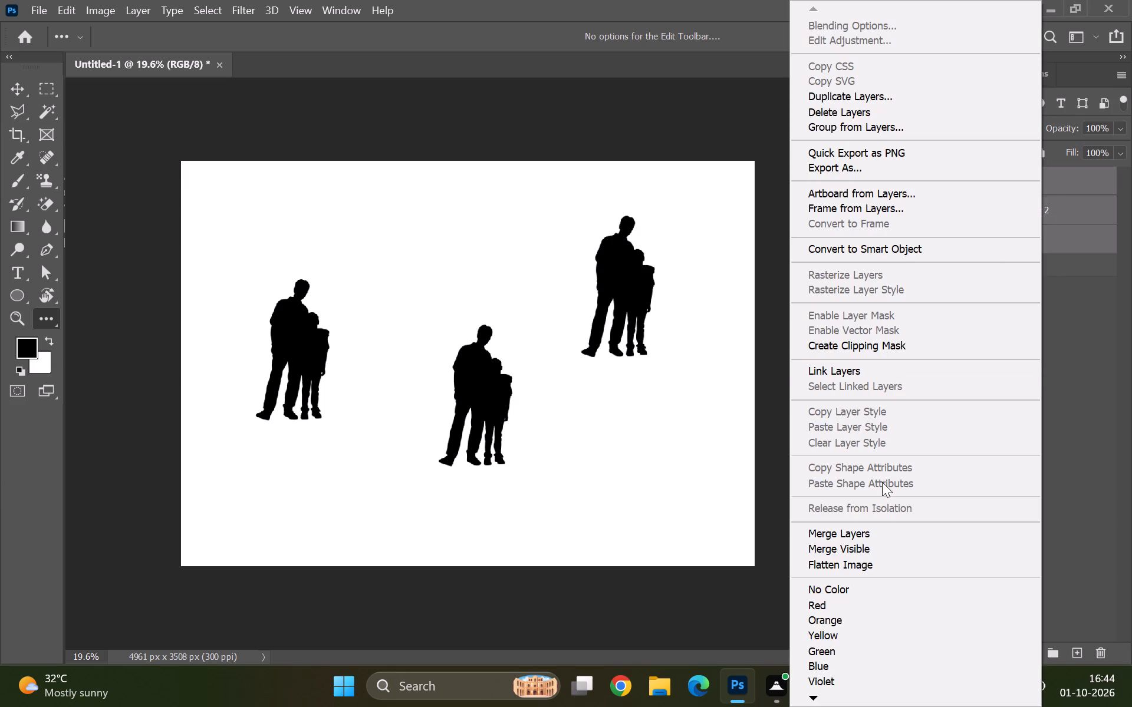
{"action": "left_click", "coordinate": [845, 534]}
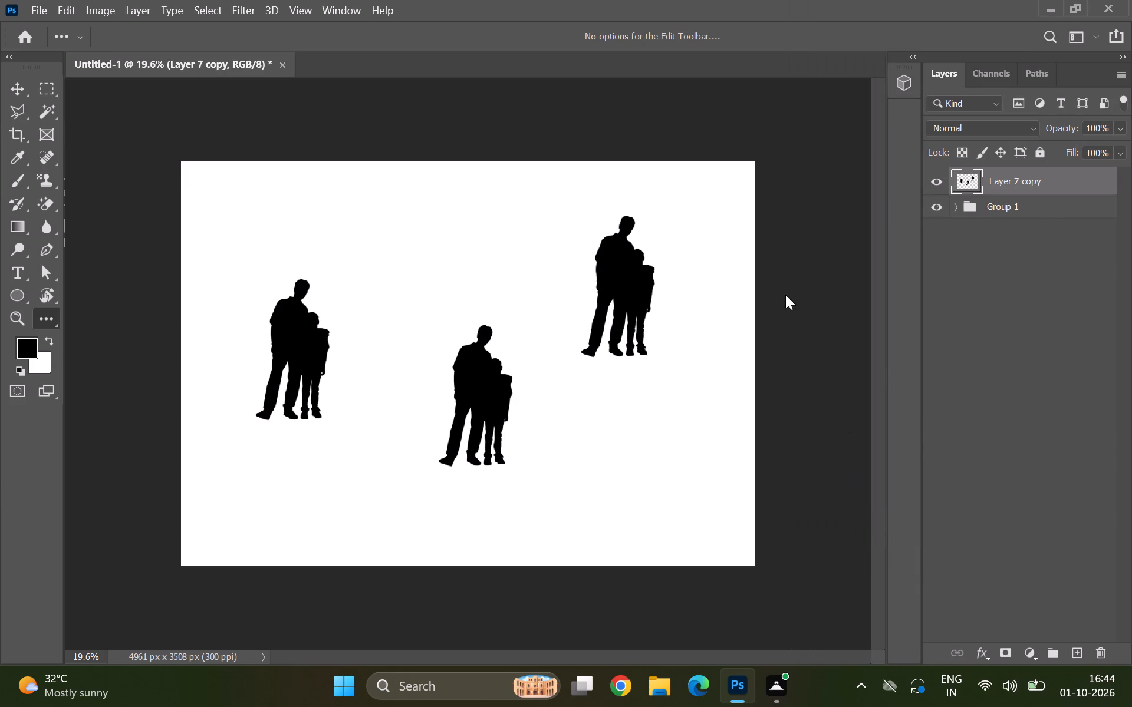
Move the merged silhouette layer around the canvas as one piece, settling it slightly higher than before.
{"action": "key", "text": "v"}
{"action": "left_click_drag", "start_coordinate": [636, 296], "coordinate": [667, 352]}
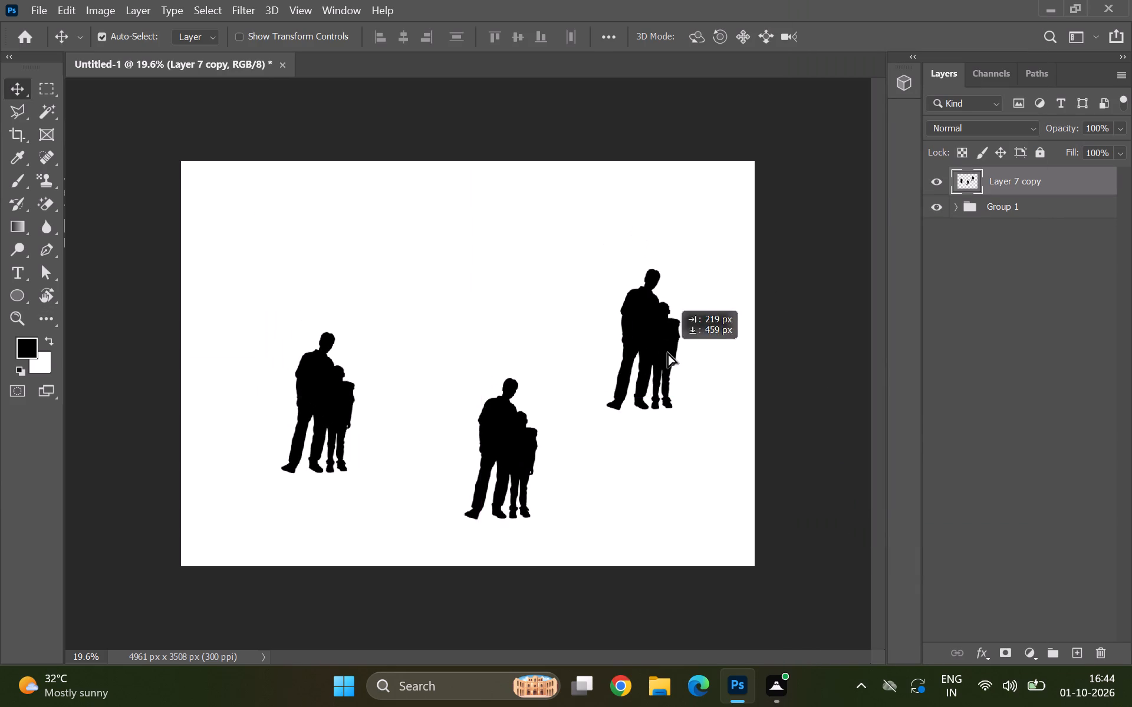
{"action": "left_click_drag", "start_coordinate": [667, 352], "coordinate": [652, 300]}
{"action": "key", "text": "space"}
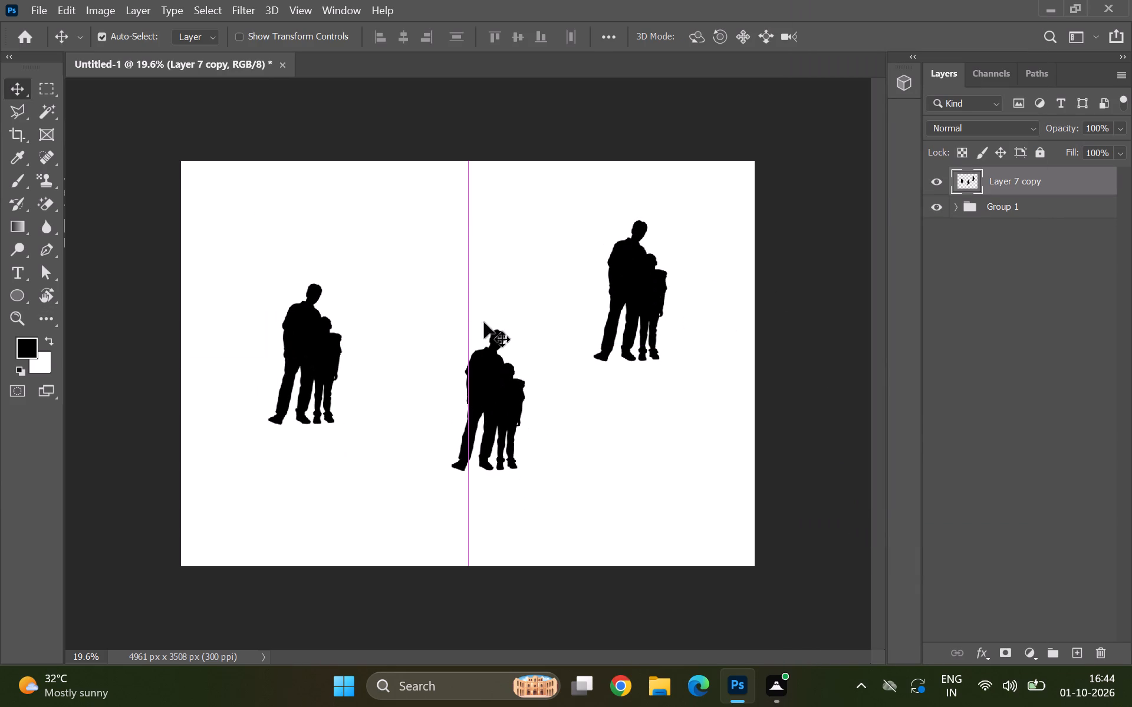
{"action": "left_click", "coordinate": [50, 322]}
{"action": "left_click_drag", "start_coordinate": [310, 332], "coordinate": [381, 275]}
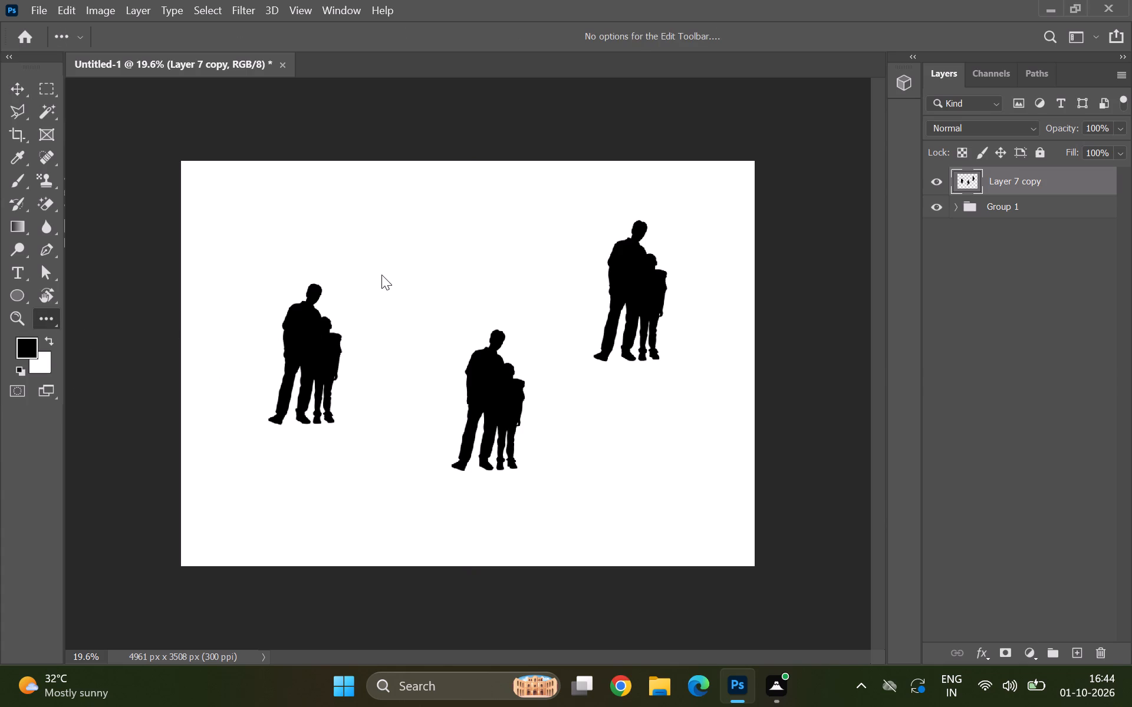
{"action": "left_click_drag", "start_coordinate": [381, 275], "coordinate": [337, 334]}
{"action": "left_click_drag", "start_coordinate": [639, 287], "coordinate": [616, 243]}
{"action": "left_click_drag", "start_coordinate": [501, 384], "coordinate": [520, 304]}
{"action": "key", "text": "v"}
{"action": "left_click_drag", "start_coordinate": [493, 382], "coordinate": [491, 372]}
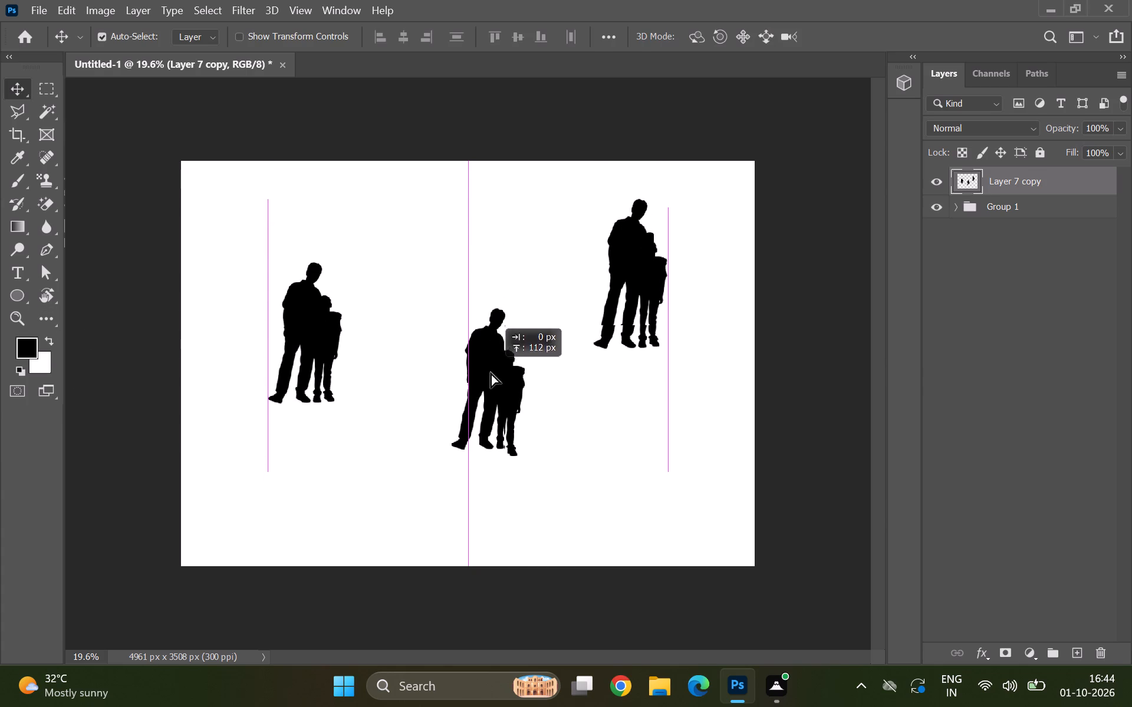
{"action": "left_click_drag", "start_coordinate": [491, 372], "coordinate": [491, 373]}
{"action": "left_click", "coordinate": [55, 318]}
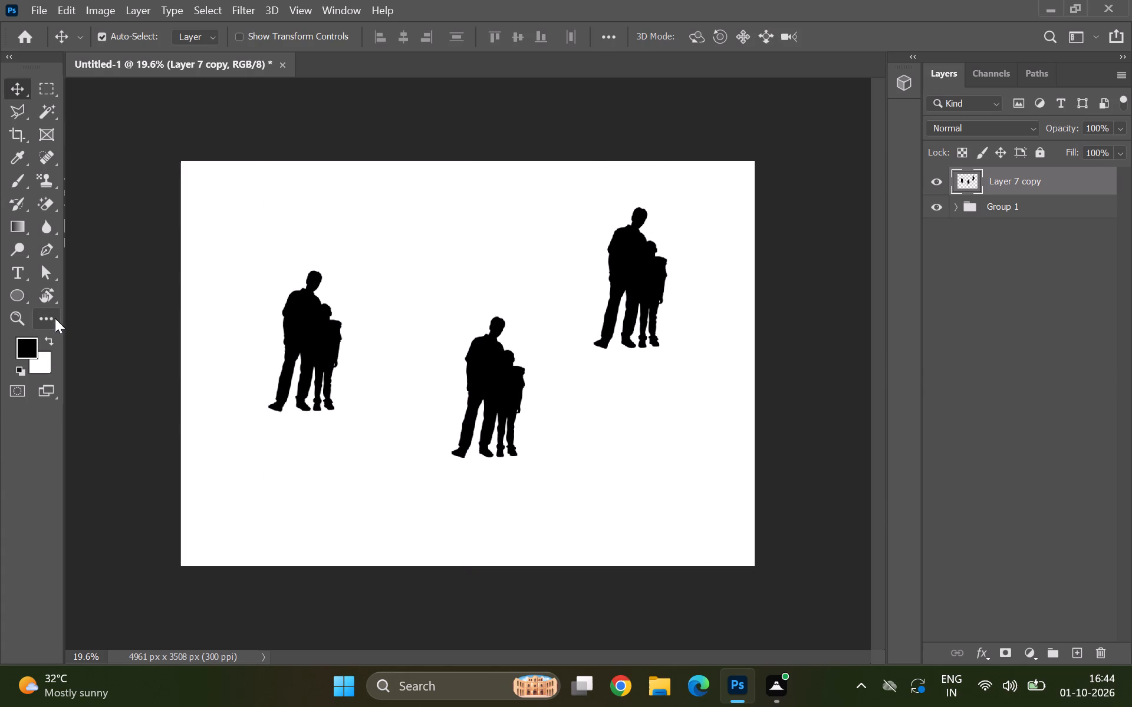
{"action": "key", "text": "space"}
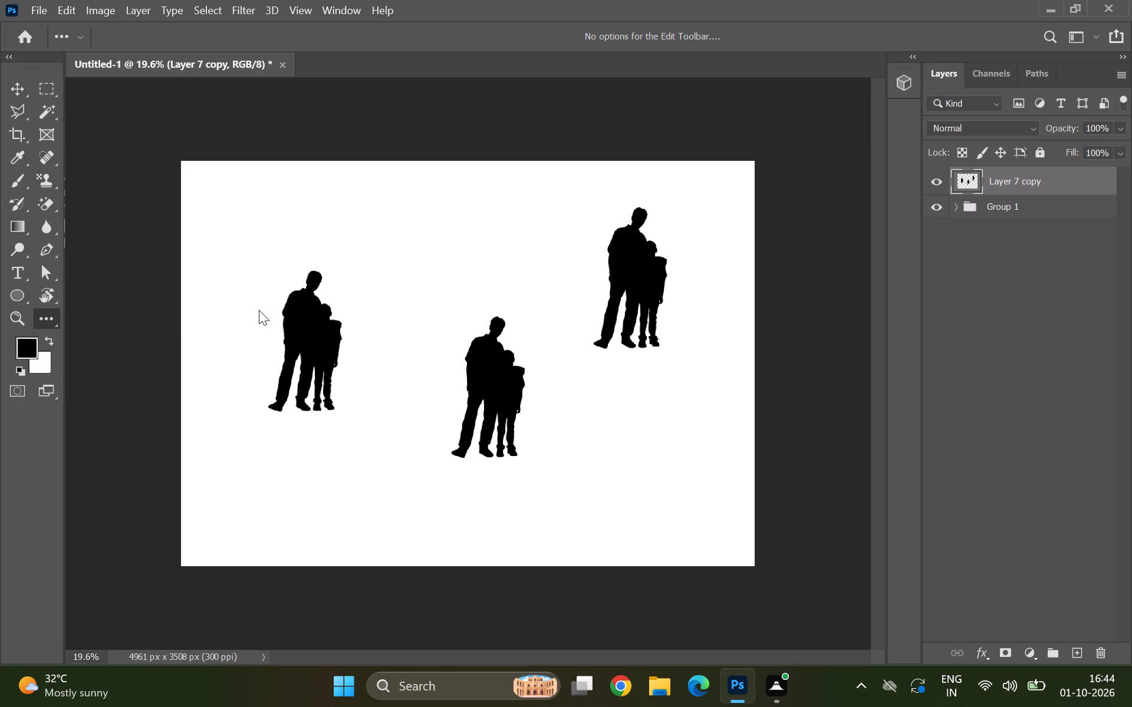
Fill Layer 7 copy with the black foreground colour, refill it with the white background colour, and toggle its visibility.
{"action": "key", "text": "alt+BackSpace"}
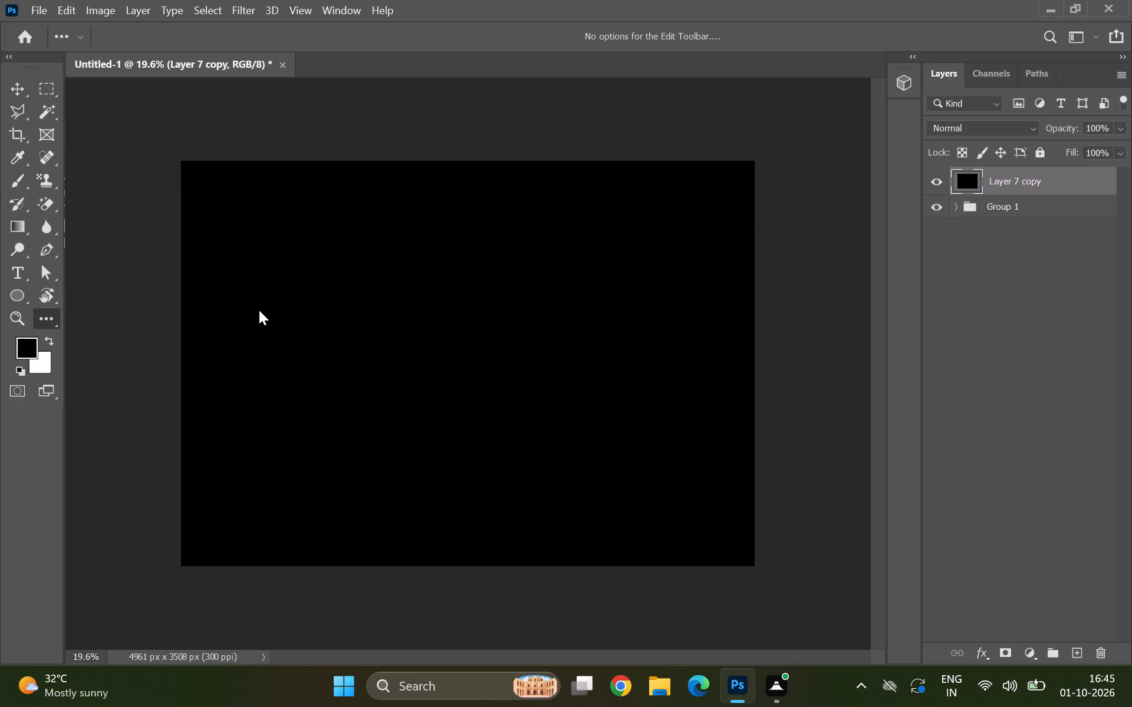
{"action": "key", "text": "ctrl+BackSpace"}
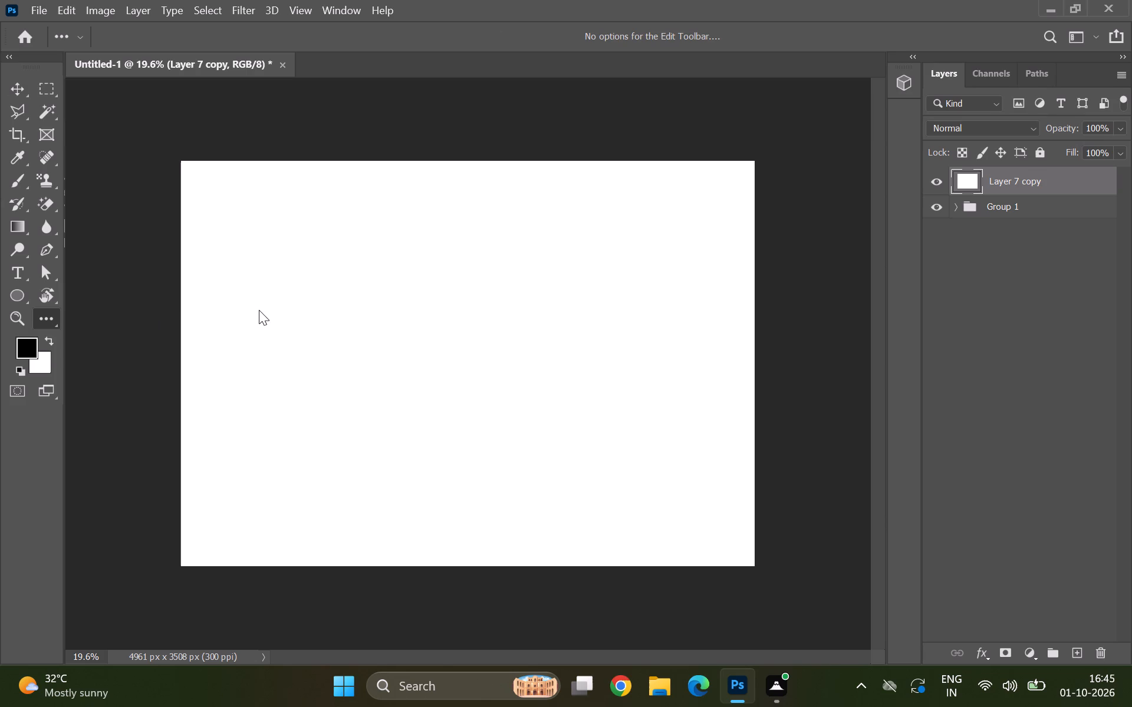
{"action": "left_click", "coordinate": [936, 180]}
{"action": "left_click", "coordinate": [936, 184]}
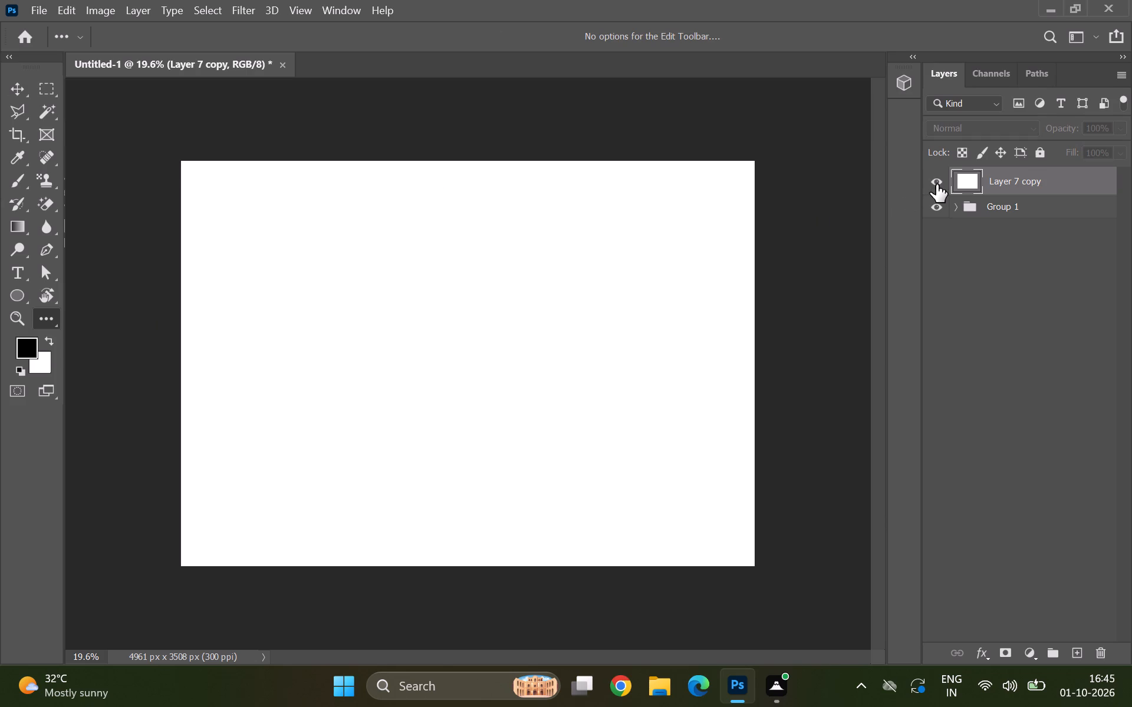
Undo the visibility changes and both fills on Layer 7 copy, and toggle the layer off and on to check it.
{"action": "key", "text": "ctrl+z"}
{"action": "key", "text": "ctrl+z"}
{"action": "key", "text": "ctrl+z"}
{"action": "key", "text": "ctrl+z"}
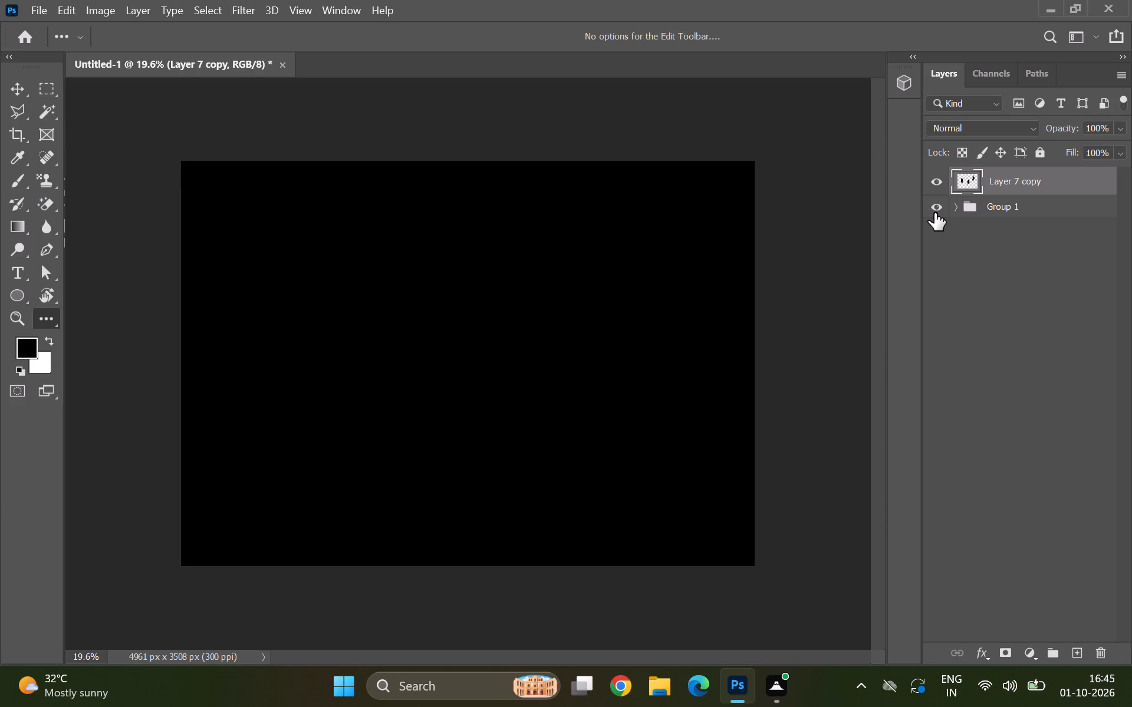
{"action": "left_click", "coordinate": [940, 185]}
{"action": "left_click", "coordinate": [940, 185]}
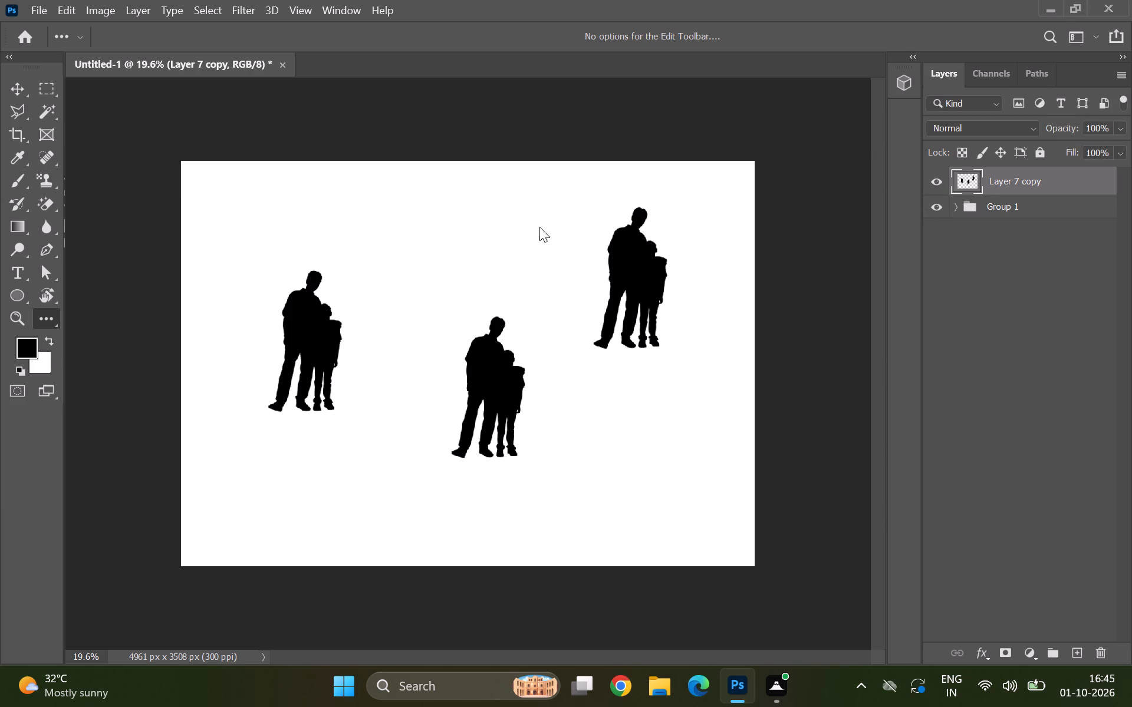
Delete the merged silhouette layer, Layer 7 copy.
{"action": "right_click", "coordinate": [1005, 182]}
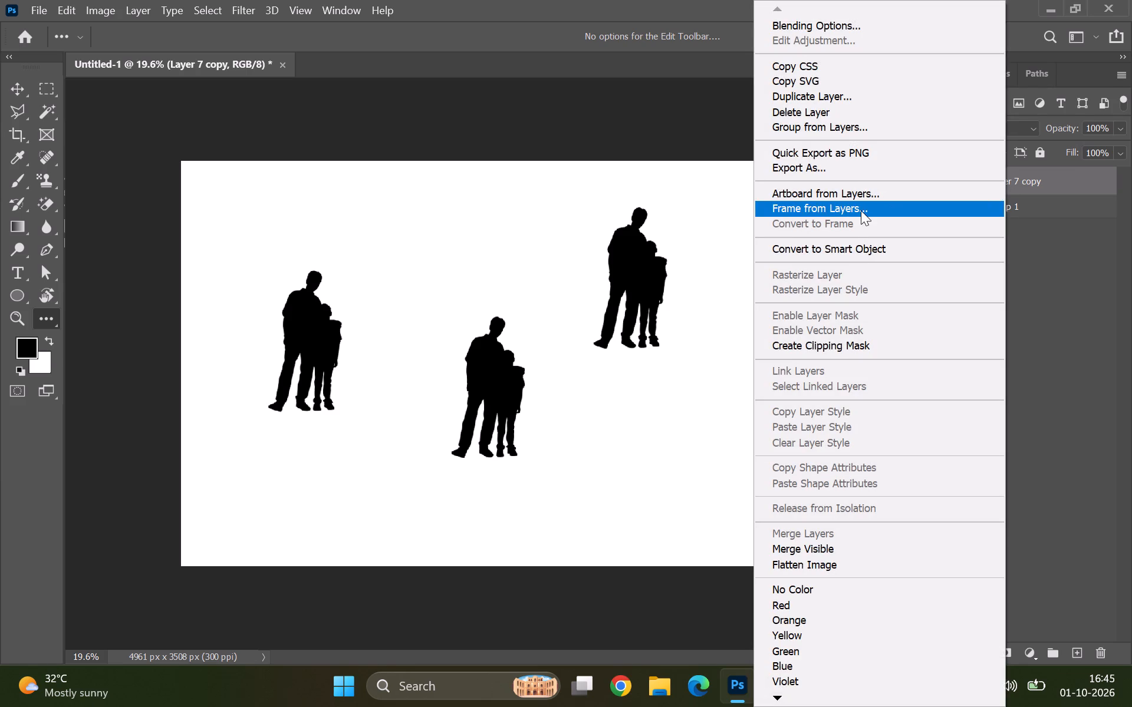
{"action": "left_click", "coordinate": [807, 107]}
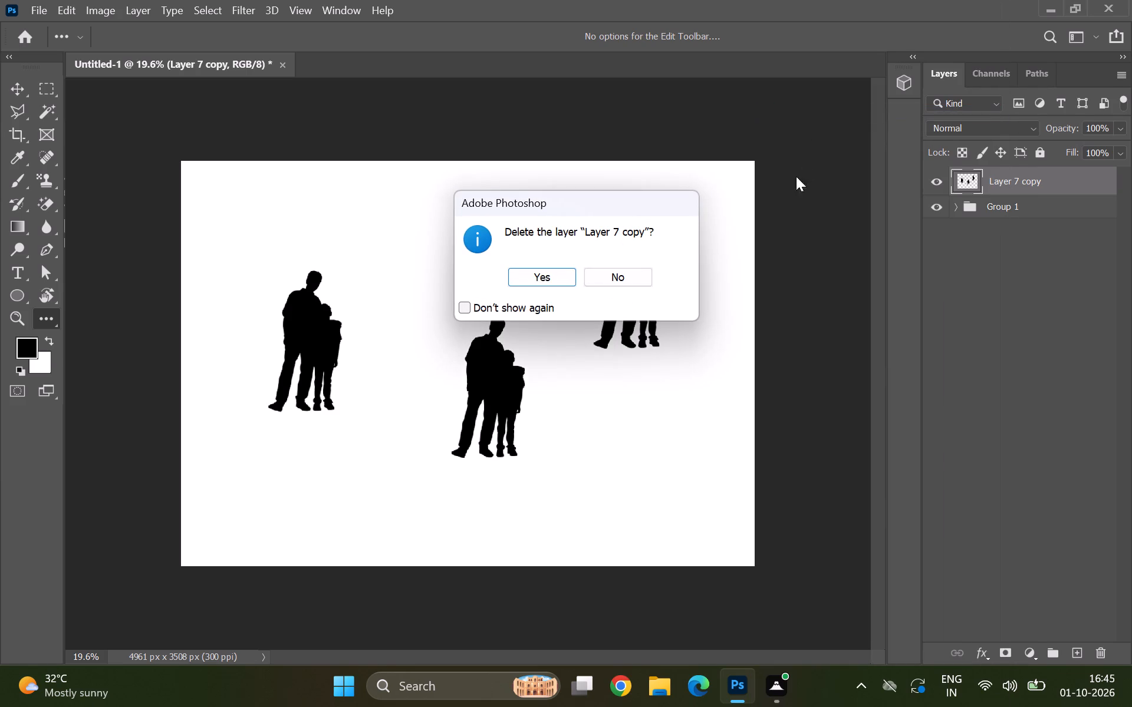
{"action": "left_click", "coordinate": [537, 275]}
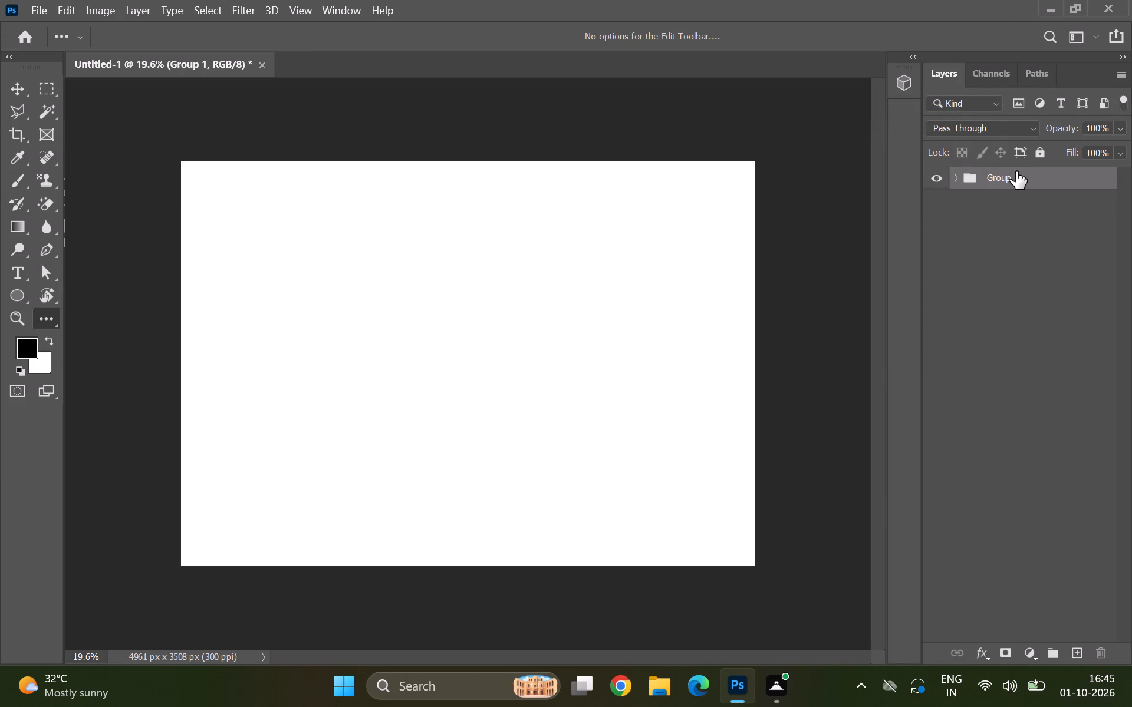
Ungroup Group 1 into its individual layers.
{"action": "right_click", "coordinate": [1016, 171]}
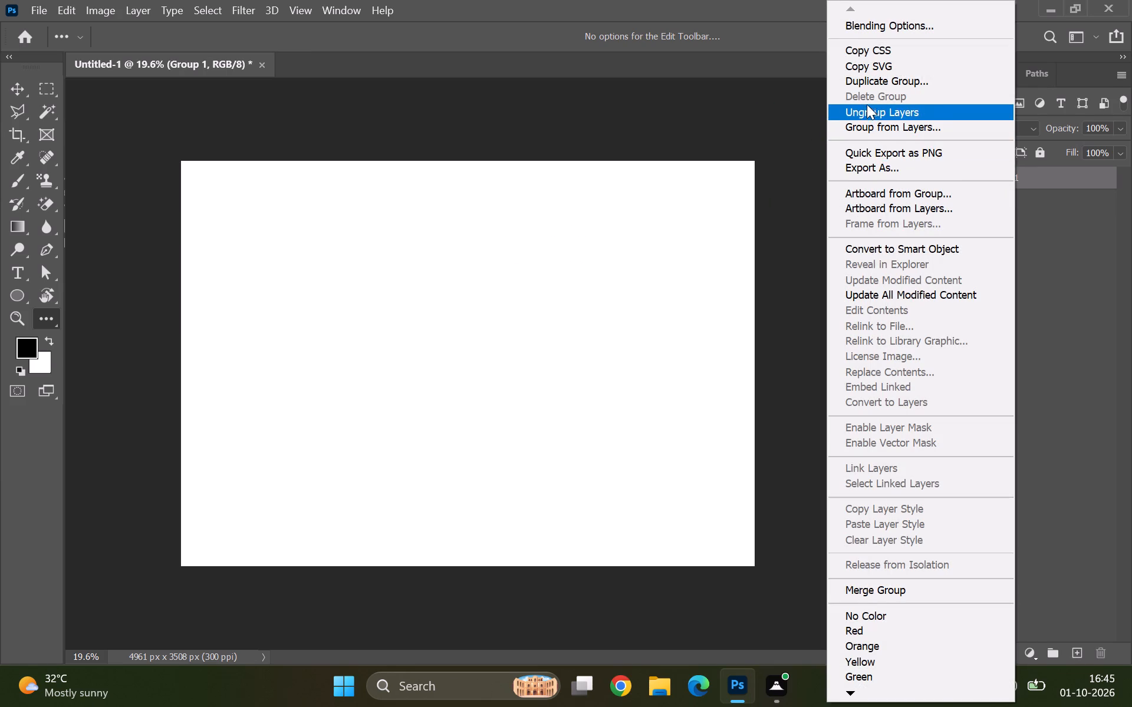
{"action": "left_click", "coordinate": [866, 114]}
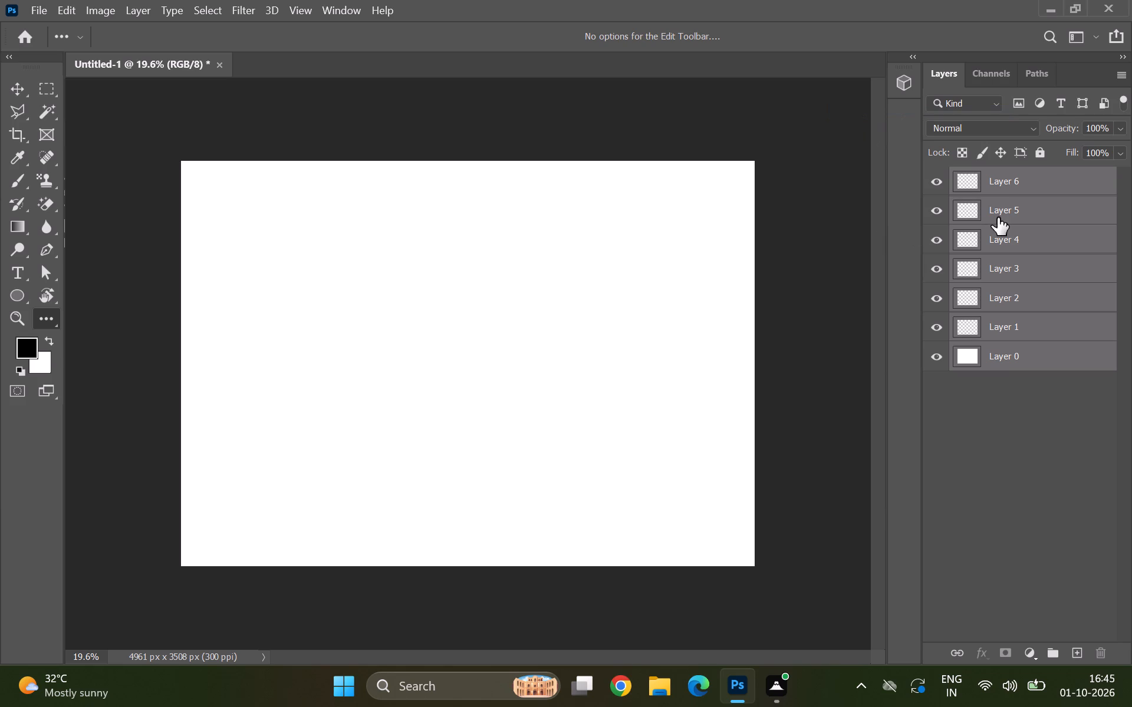
Select Layer 6 down to Layer 0 together and examine which layer commands are available for the whole set.
{"action": "right_click", "coordinate": [992, 180]}
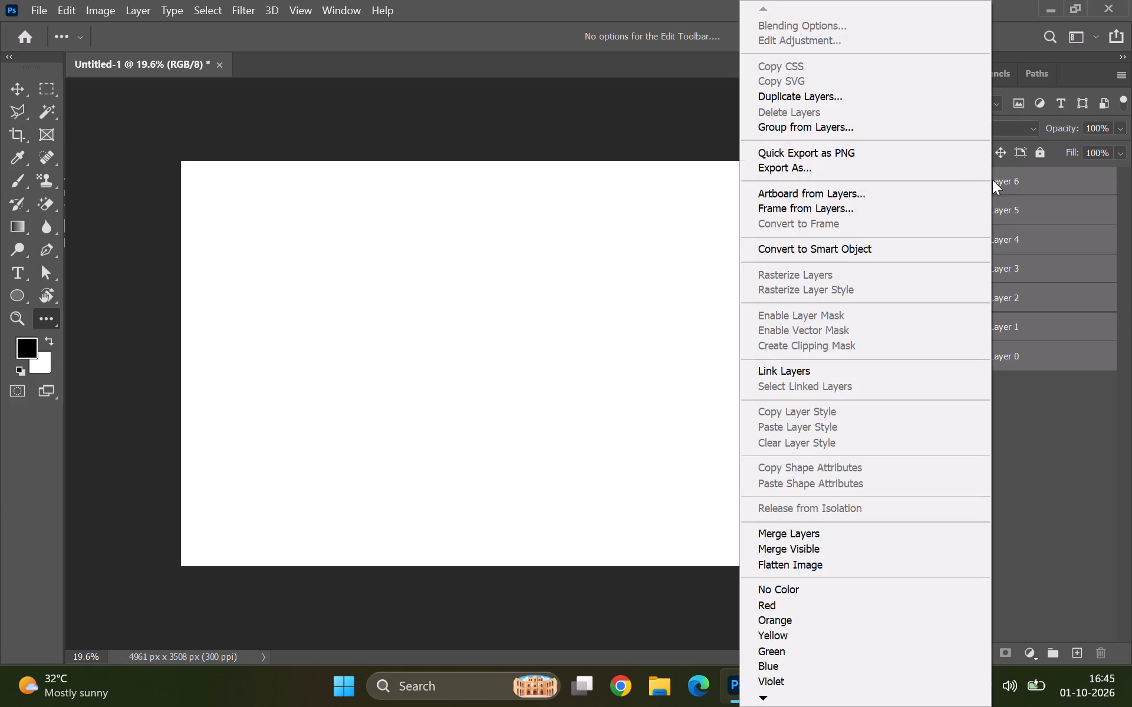
{"action": "left_click", "coordinate": [643, 173]}
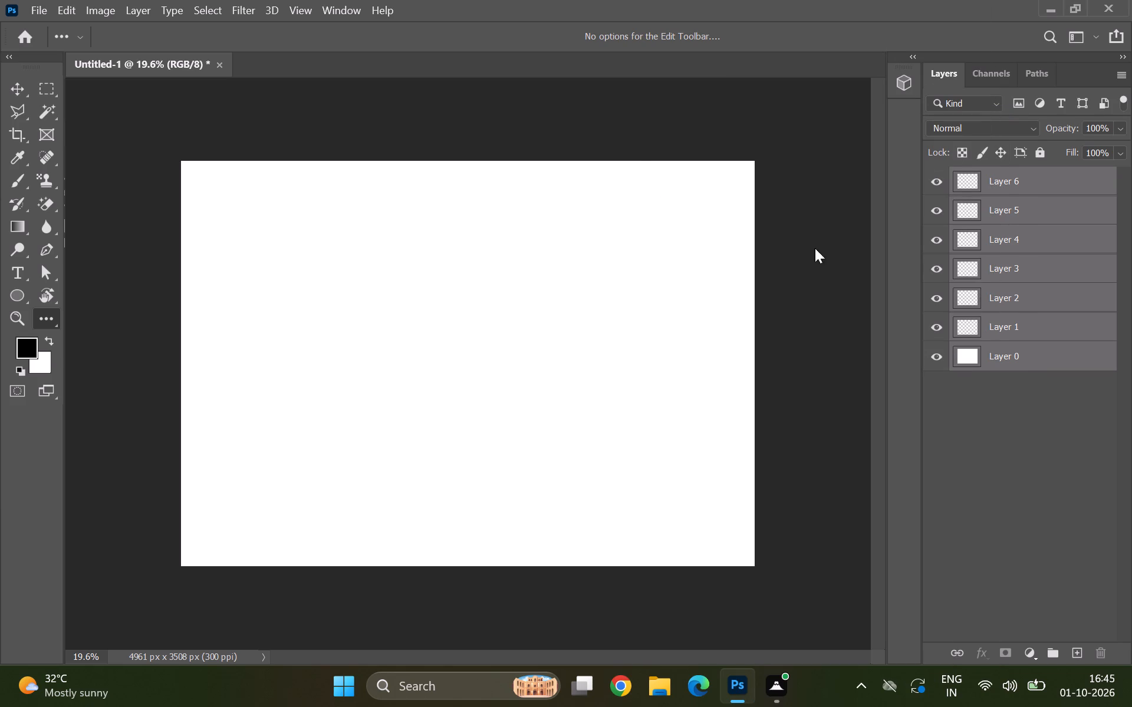
{"action": "left_click", "coordinate": [1013, 177]}
{"action": "left_click", "coordinate": [1013, 209], "text": "shift"}
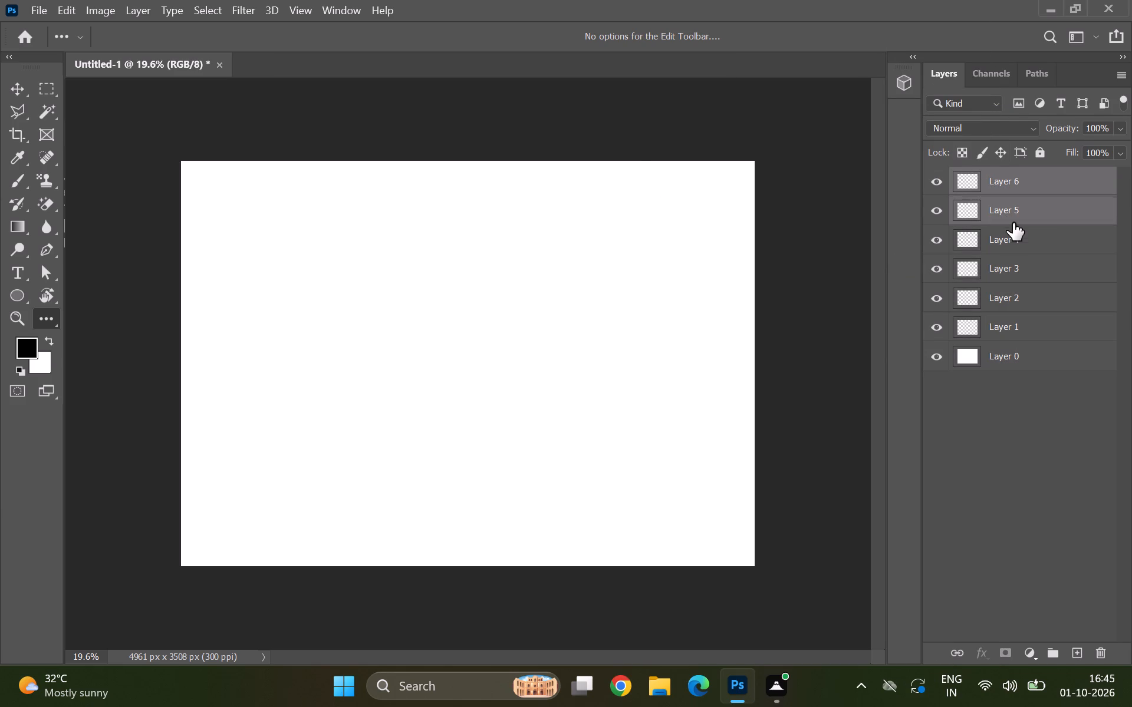
{"action": "left_click", "coordinate": [1010, 236], "text": "shift"}
{"action": "left_click", "coordinate": [1014, 265], "text": "shift"}
{"action": "left_click", "coordinate": [1015, 297], "text": "shift"}
{"action": "left_click", "coordinate": [1018, 319], "text": "shift"}
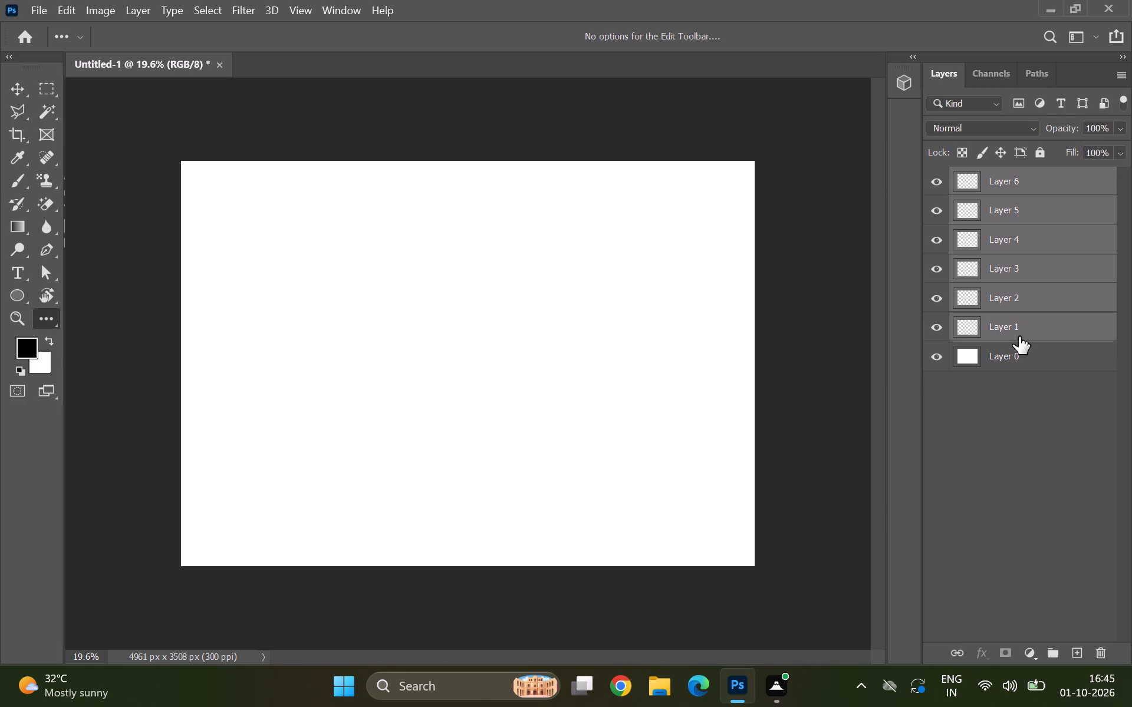
{"action": "left_click", "coordinate": [1022, 353], "text": "shift"}
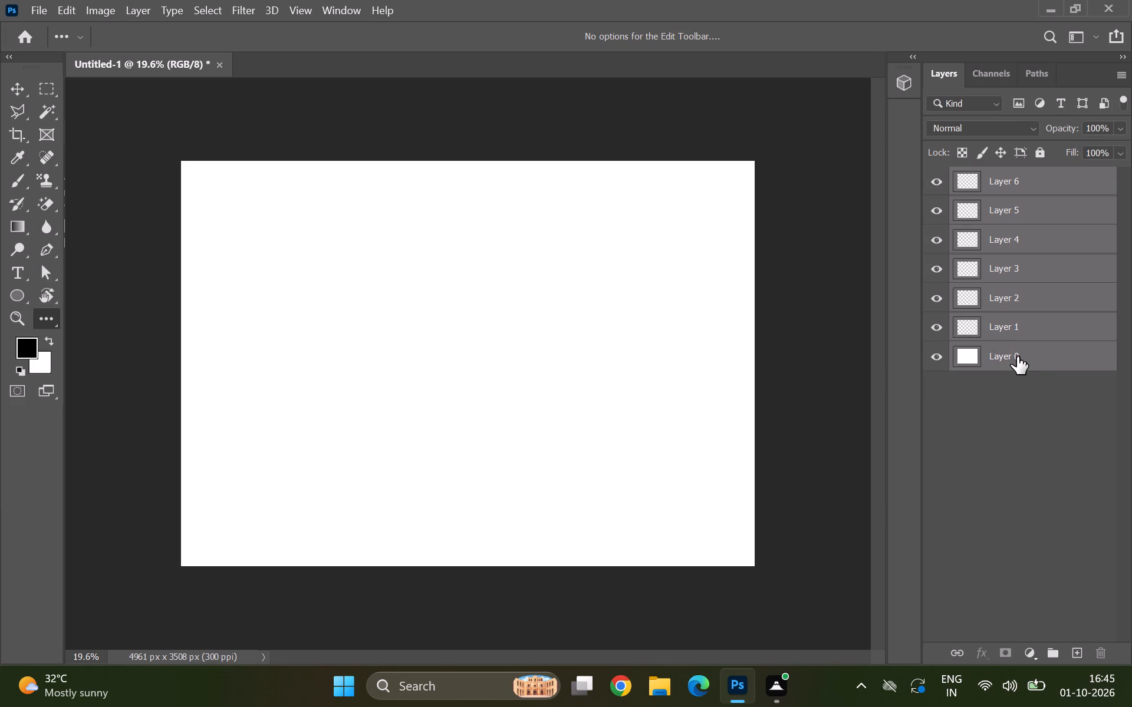
{"action": "right_click", "coordinate": [1017, 356]}
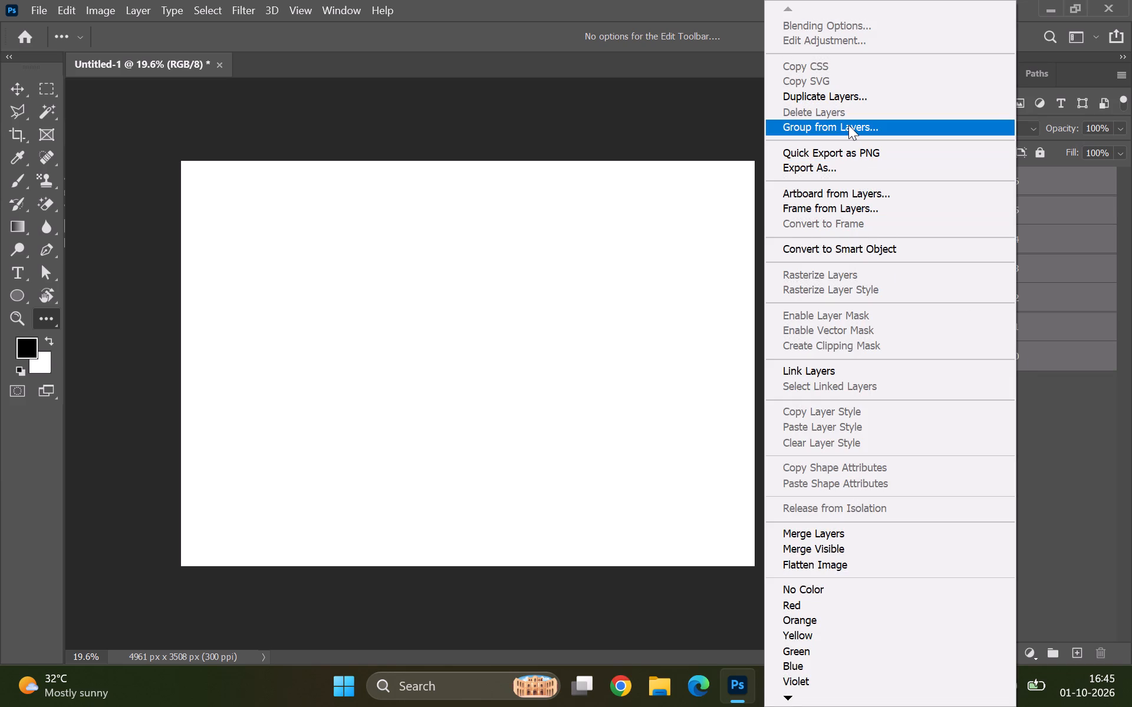
{"action": "left_click", "coordinate": [592, 198]}
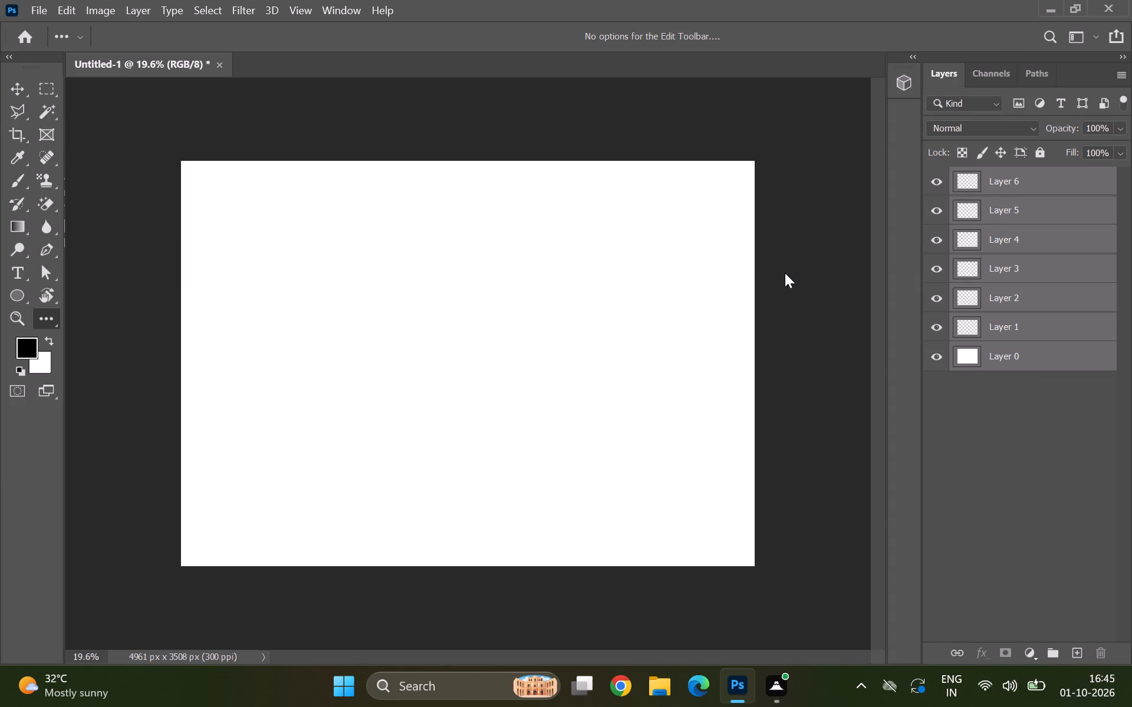
Pick the layers singly from Layer 6 to Layer 0, reselect all seven from the bottom up, and review their available commands.
{"action": "left_click", "coordinate": [1030, 183]}
{"action": "left_click", "coordinate": [1027, 207]}
{"action": "left_click", "coordinate": [1016, 246]}
{"action": "left_click", "coordinate": [1014, 265]}
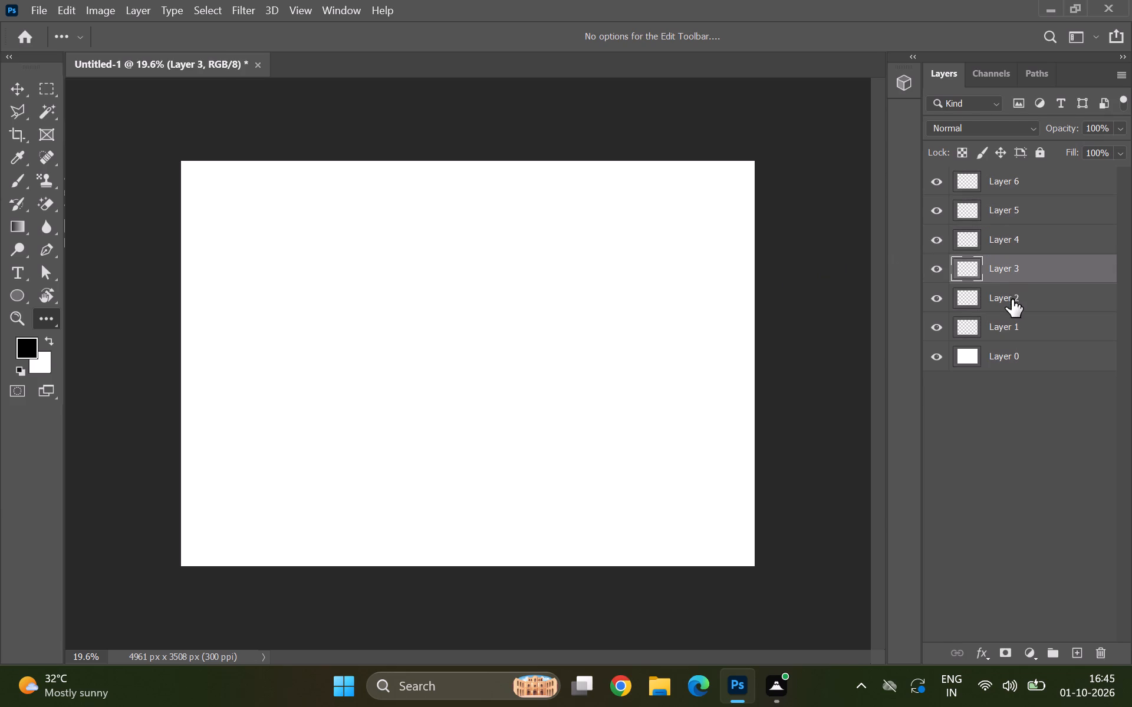
{"action": "left_click", "coordinate": [1012, 299]}
{"action": "left_click", "coordinate": [1018, 332]}
{"action": "left_click", "coordinate": [1011, 361]}
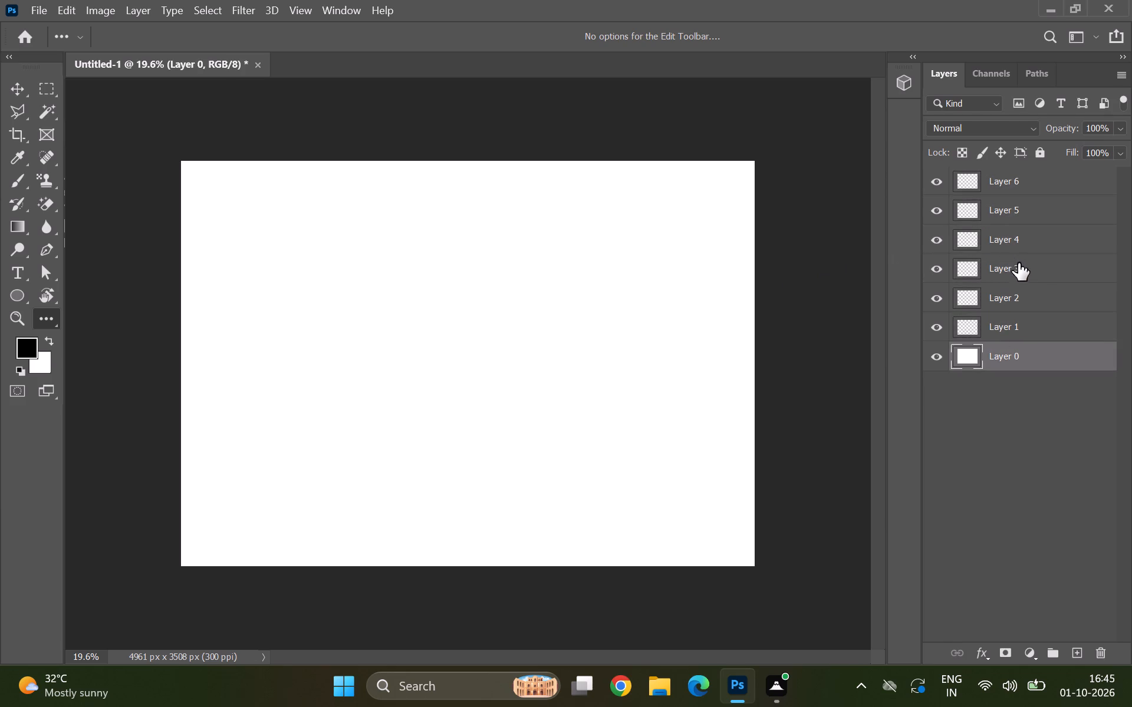
{"action": "left_click", "coordinate": [1041, 325], "text": "shift"}
{"action": "left_click", "coordinate": [1047, 301], "text": "shift"}
{"action": "left_click", "coordinate": [1042, 262], "text": "shift"}
{"action": "left_click", "coordinate": [1042, 226], "text": "shift"}
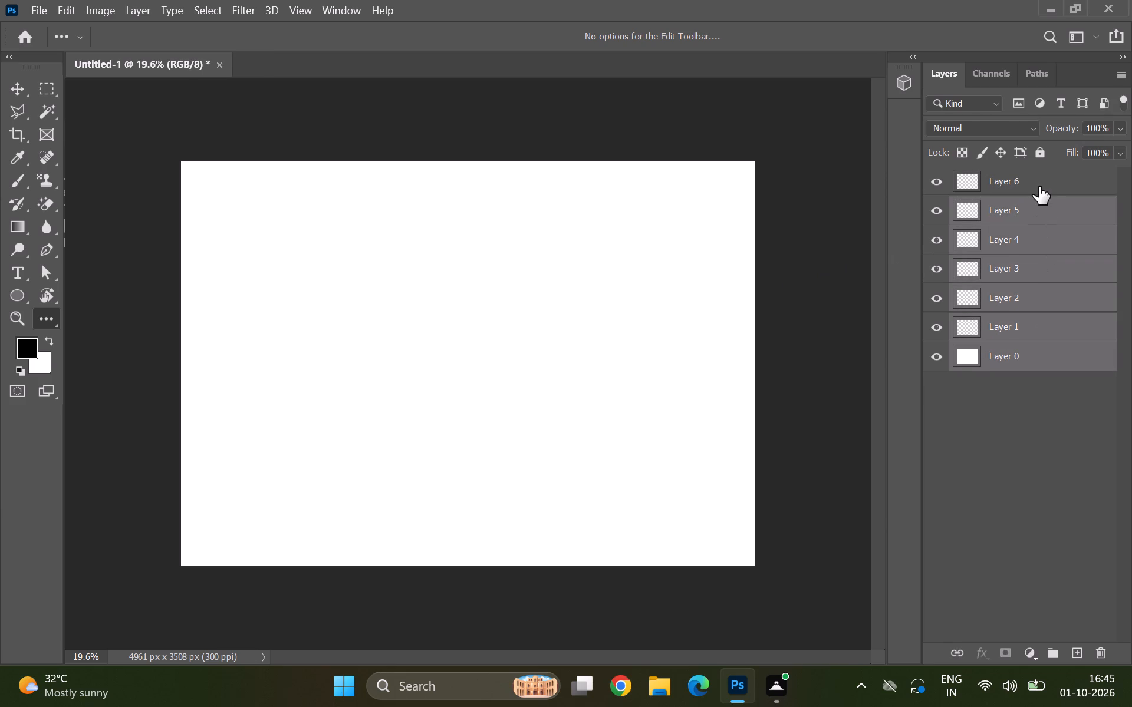
{"action": "left_click", "coordinate": [1038, 181], "text": "shift"}
{"action": "right_click", "coordinate": [1028, 292]}
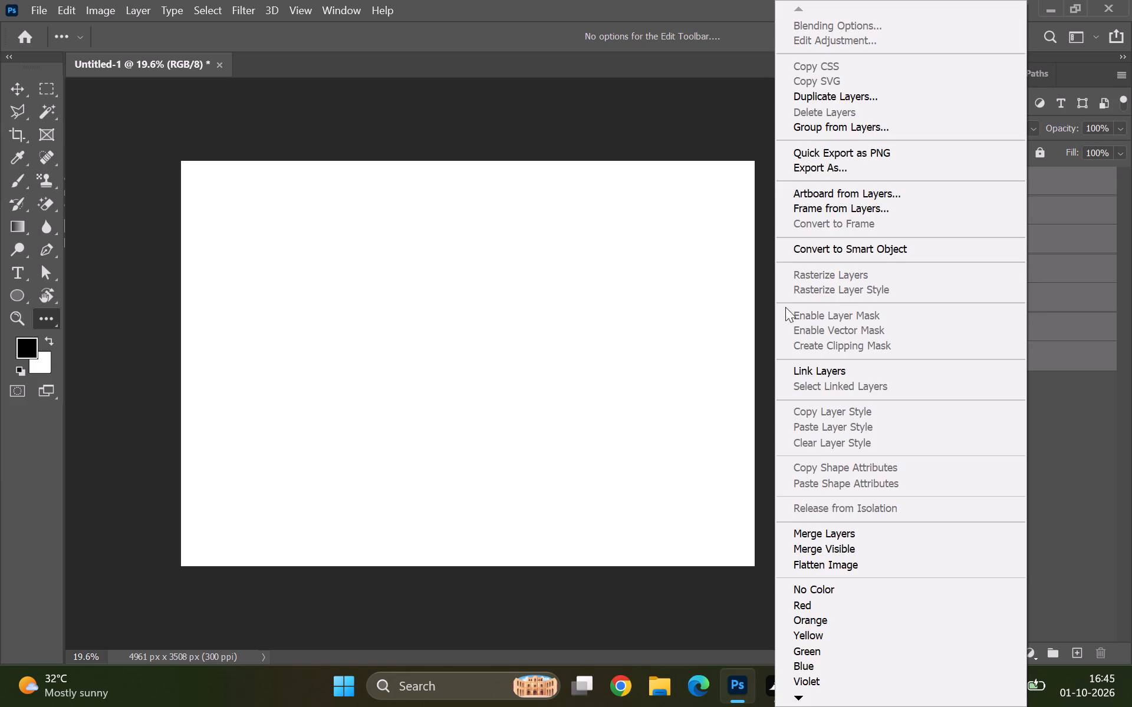
{"action": "left_click", "coordinate": [718, 207]}
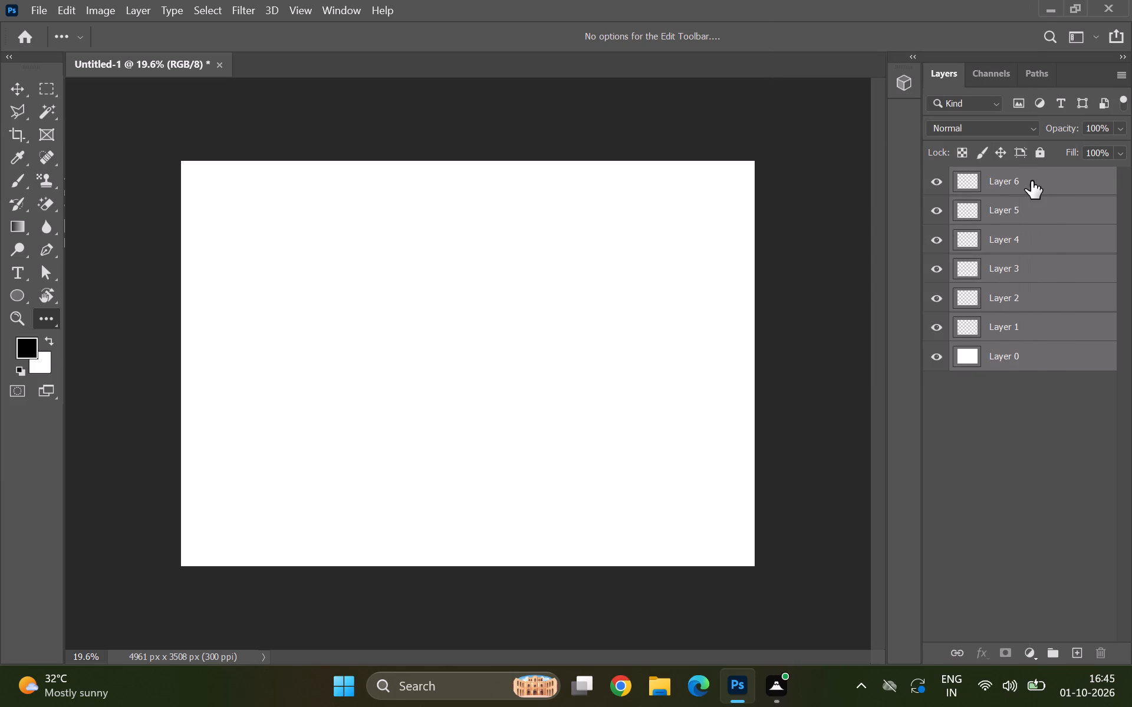
Deselect Layer 6 through Layer 0 one by one, leaving no layer selected.
{"action": "left_click_drag", "start_coordinate": [1033, 179], "coordinate": [1032, 189], "text": "shift"}
{"action": "left_click", "coordinate": [1042, 239], "text": "shift"}
{"action": "left_click", "coordinate": [1044, 269], "text": "shift"}
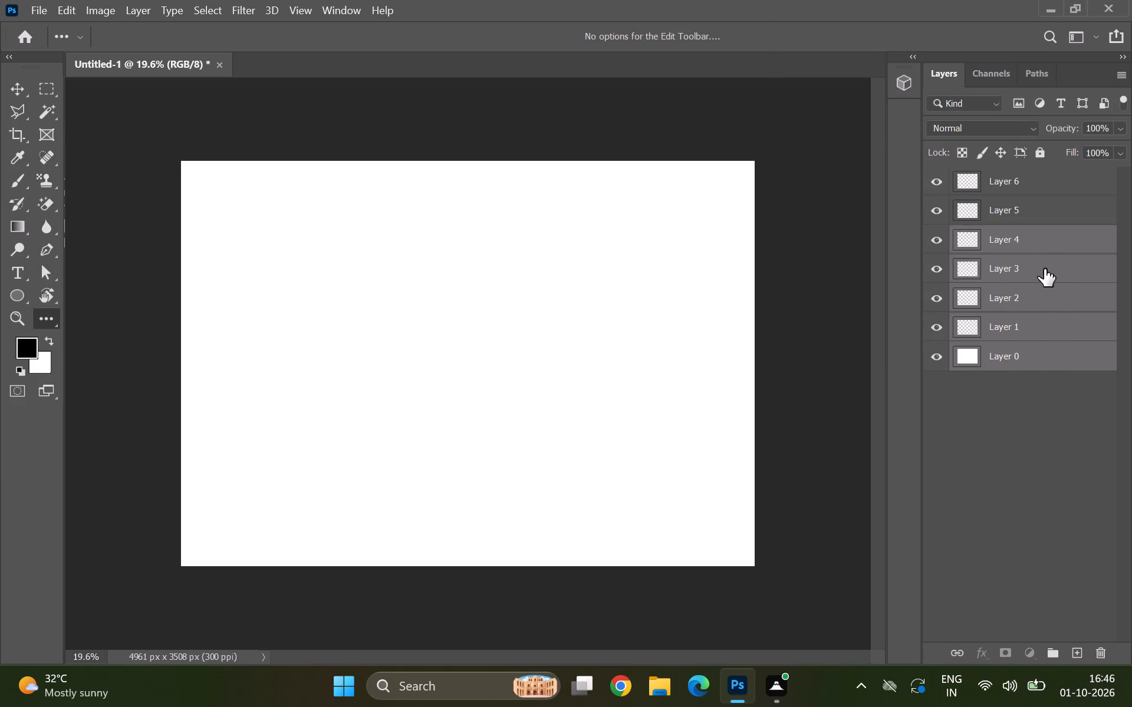
{"action": "left_click", "coordinate": [1044, 290], "text": "shift"}
{"action": "left_click", "coordinate": [1043, 308], "text": "shift"}
{"action": "left_click", "coordinate": [1044, 335], "text": "shift"}
{"action": "left_click", "coordinate": [1045, 348], "text": "shift"}
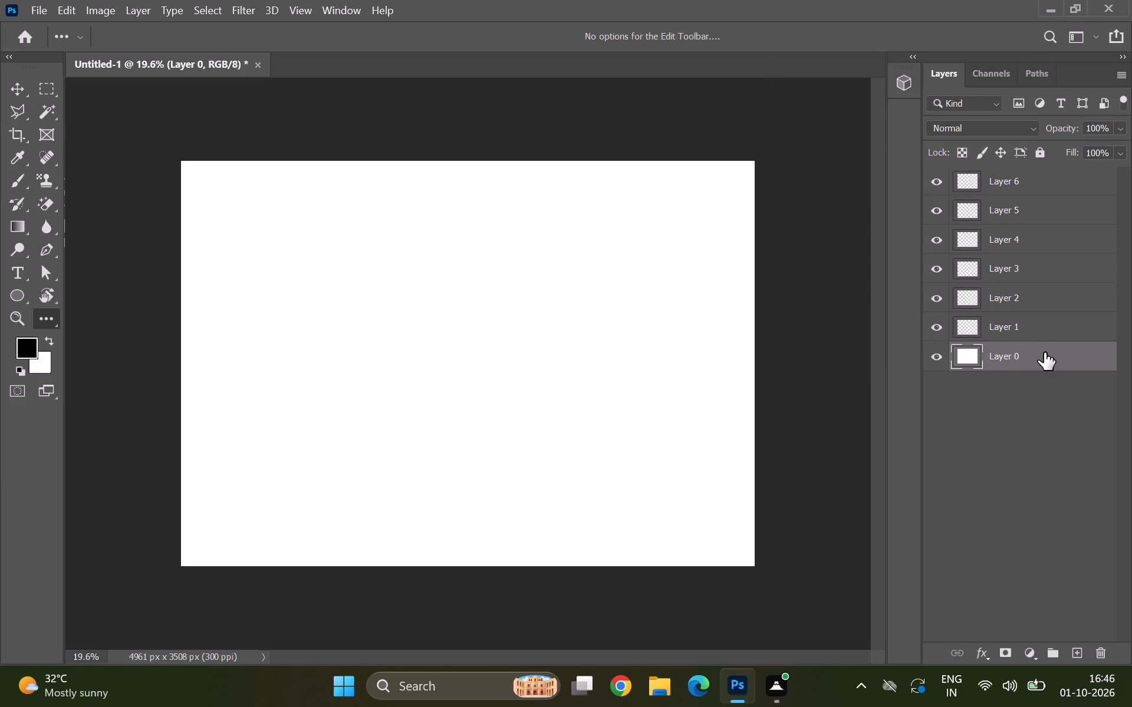
{"action": "left_click", "coordinate": [1043, 345], "text": "shift"}
{"action": "left_click", "coordinate": [1042, 356], "text": "shift"}
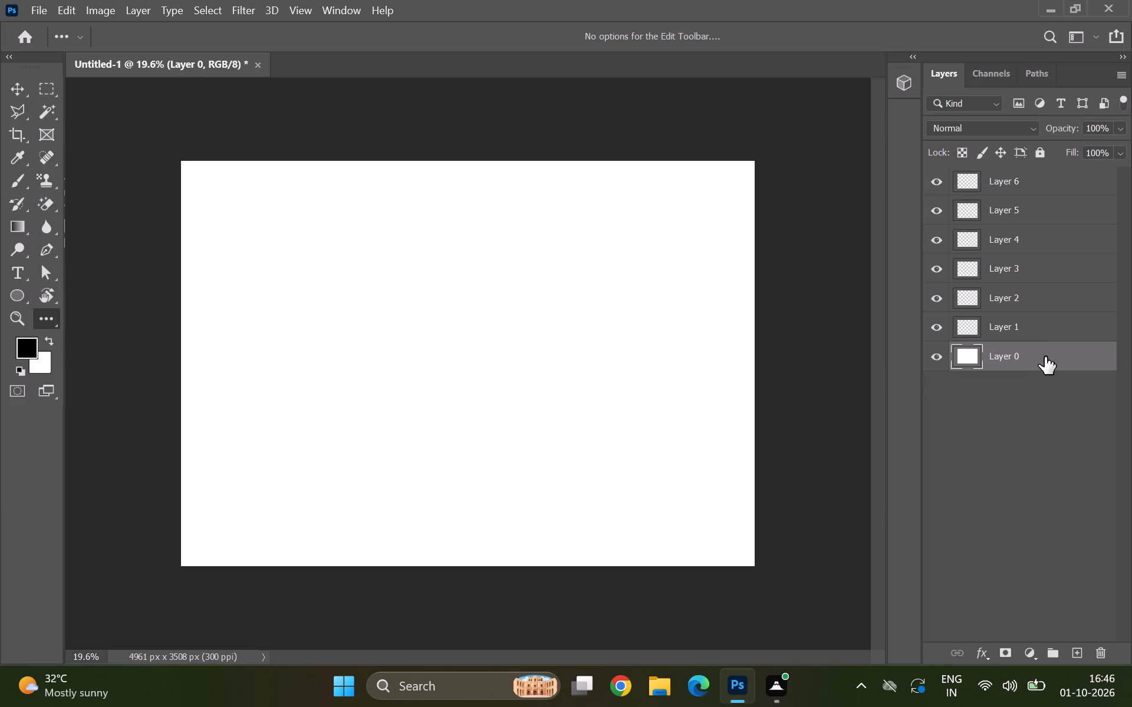
{"action": "left_click", "coordinate": [1045, 356], "text": "shift"}
{"action": "left_click", "coordinate": [1039, 352], "text": "ctrl"}
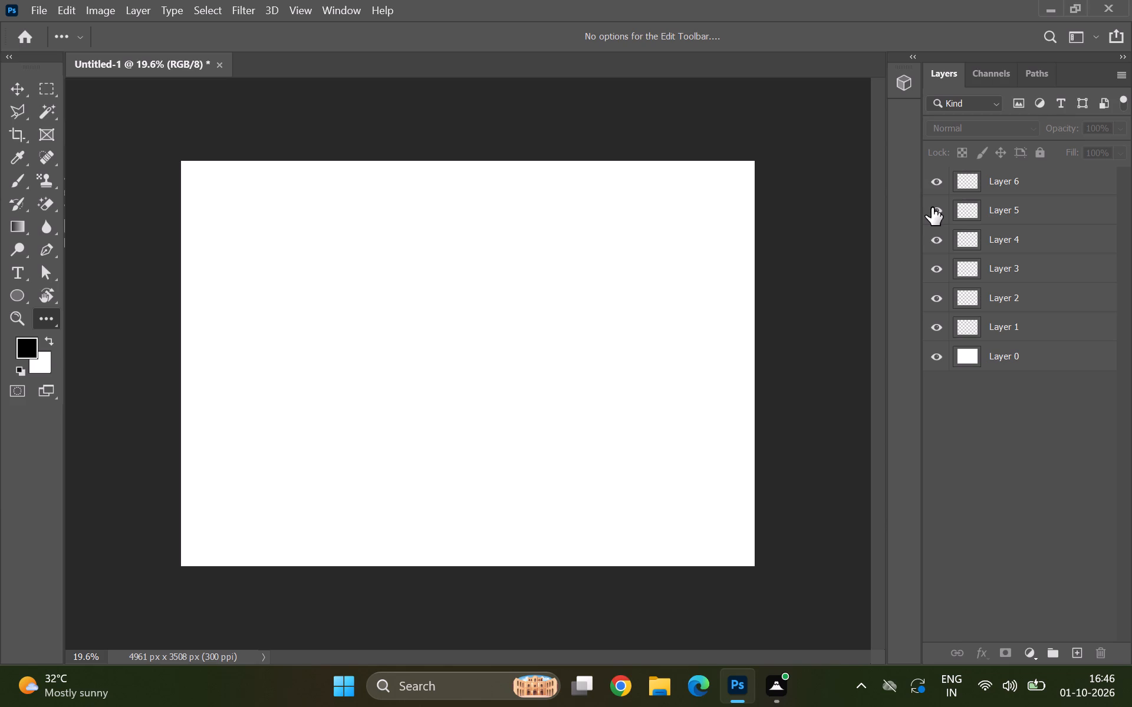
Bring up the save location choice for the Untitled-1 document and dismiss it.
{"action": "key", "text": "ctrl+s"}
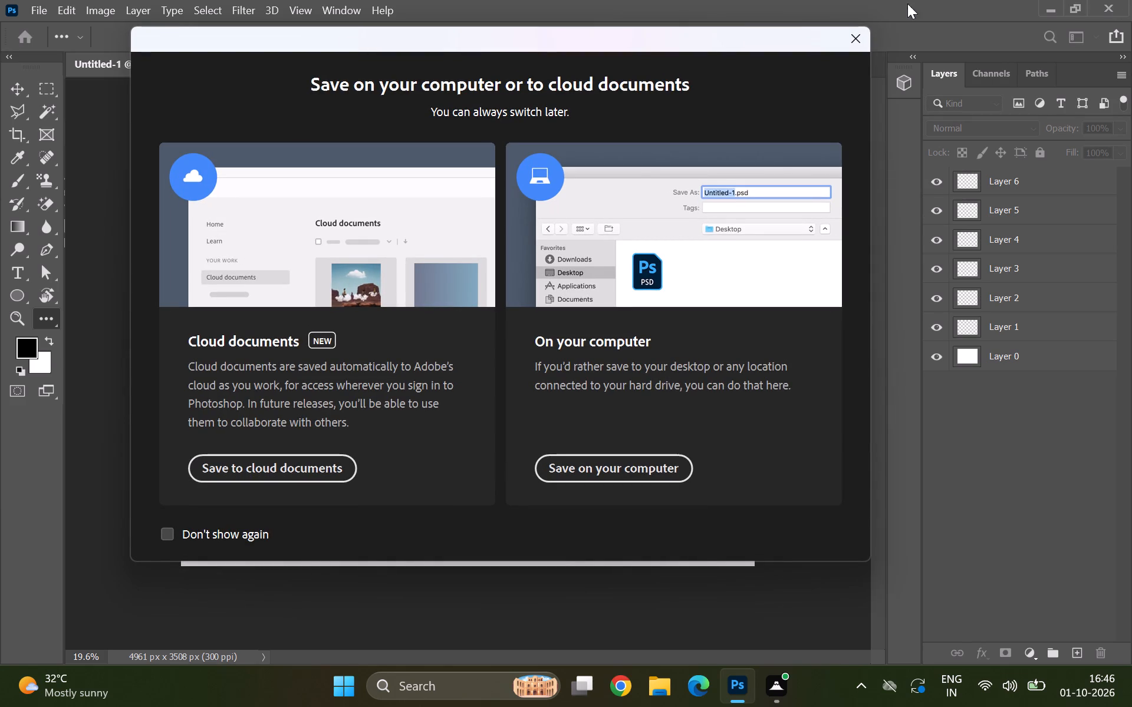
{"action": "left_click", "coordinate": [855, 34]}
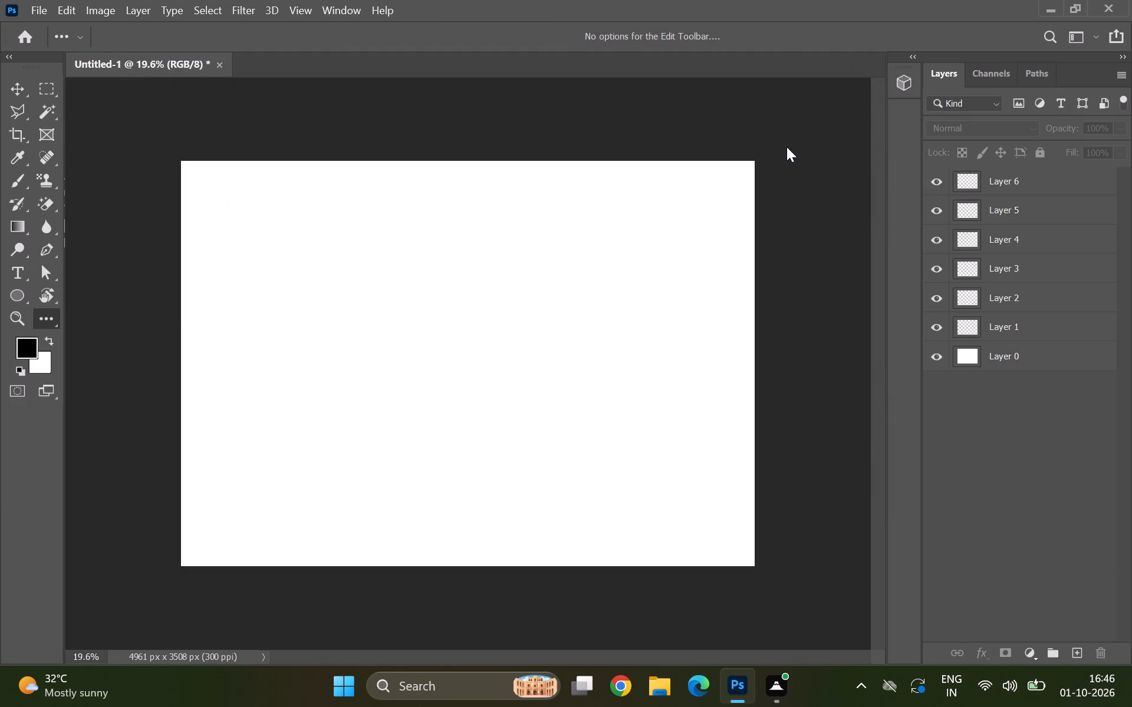
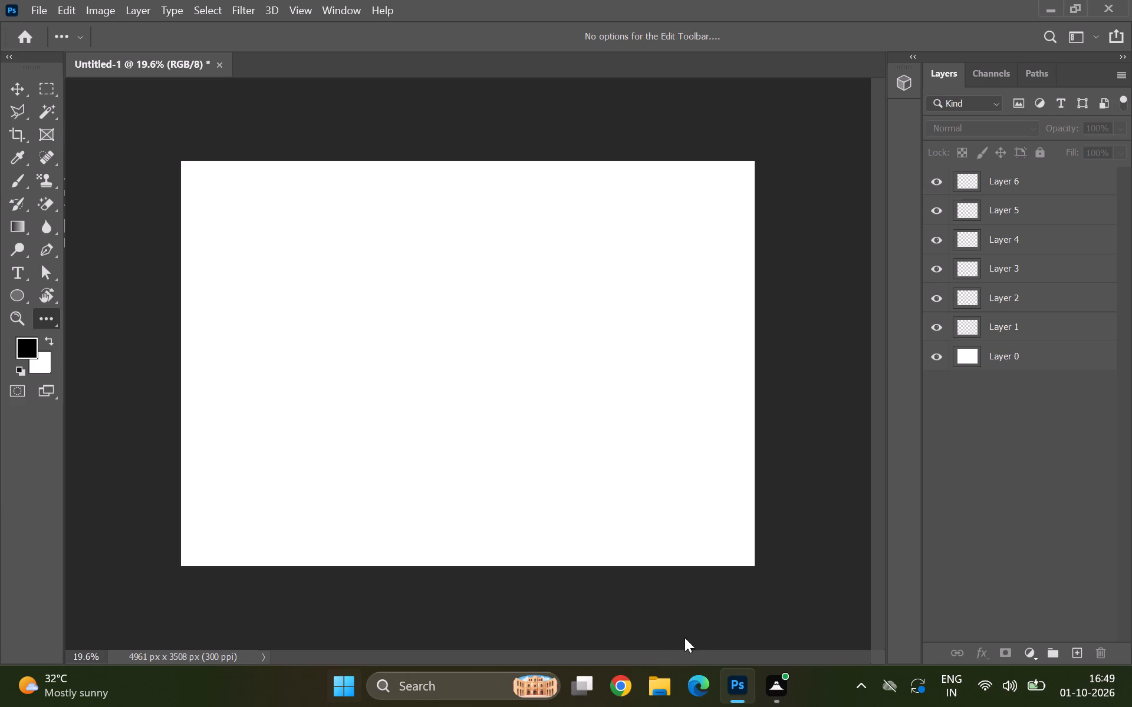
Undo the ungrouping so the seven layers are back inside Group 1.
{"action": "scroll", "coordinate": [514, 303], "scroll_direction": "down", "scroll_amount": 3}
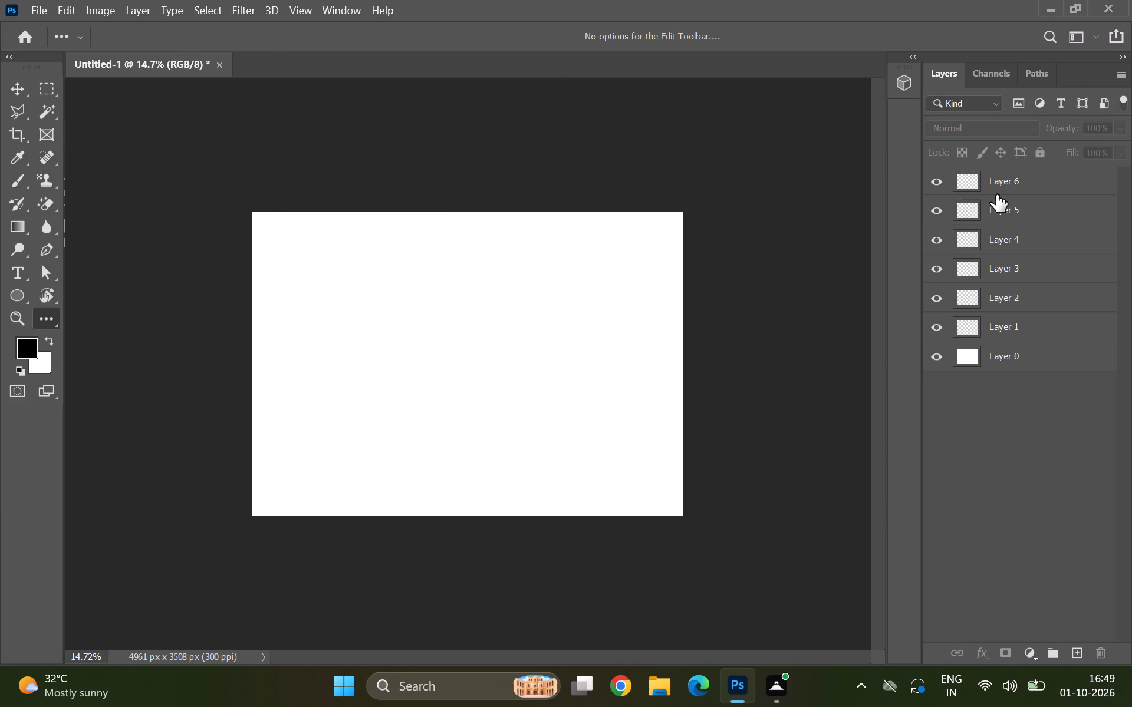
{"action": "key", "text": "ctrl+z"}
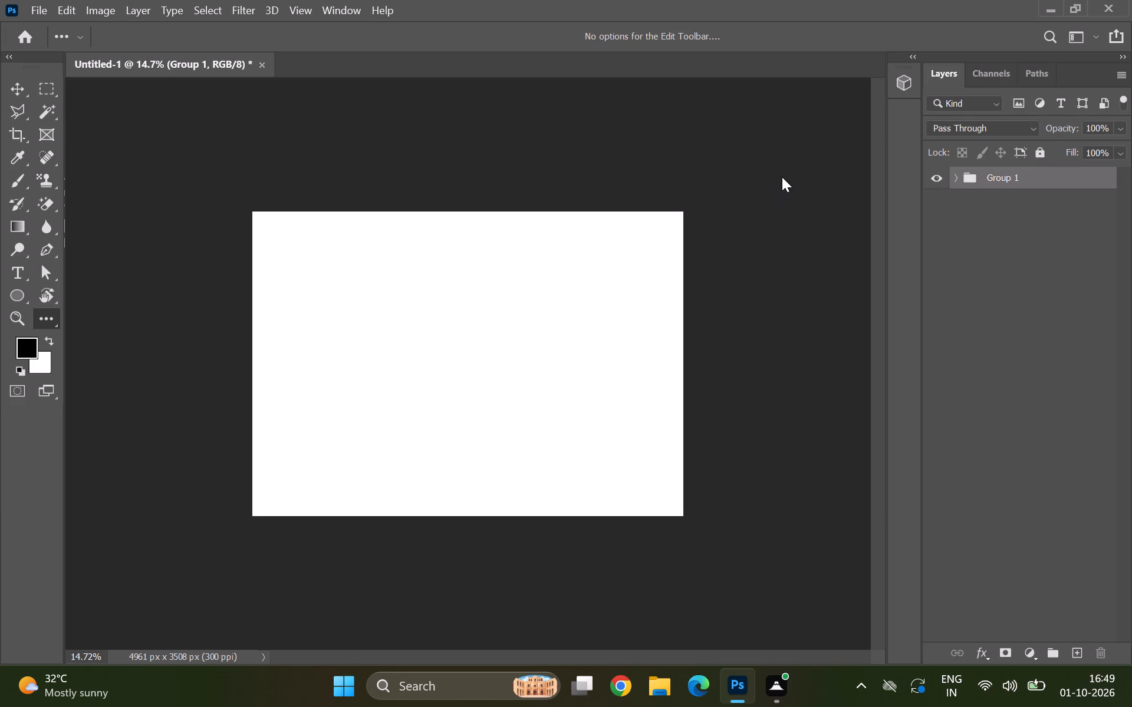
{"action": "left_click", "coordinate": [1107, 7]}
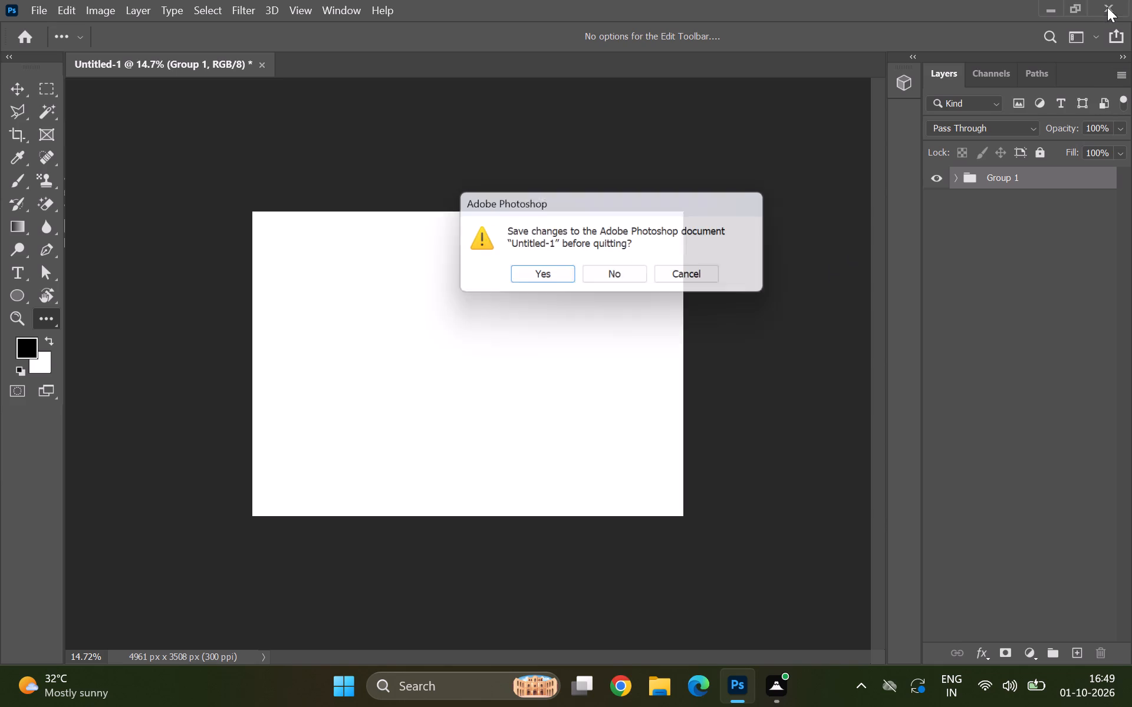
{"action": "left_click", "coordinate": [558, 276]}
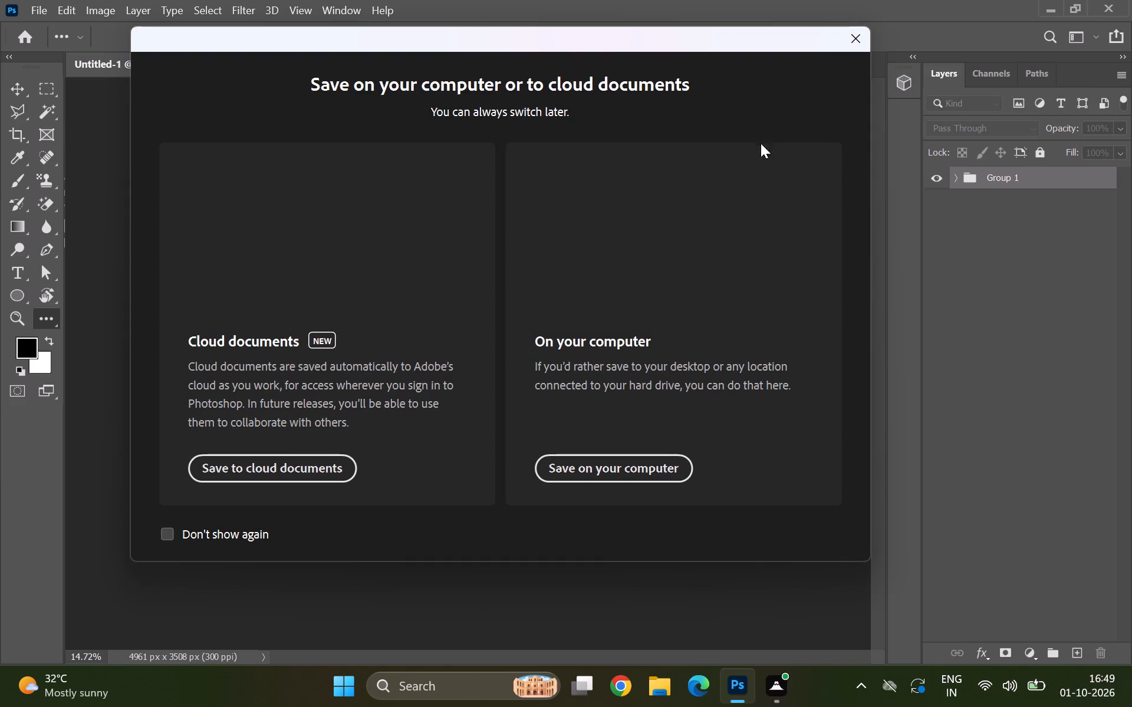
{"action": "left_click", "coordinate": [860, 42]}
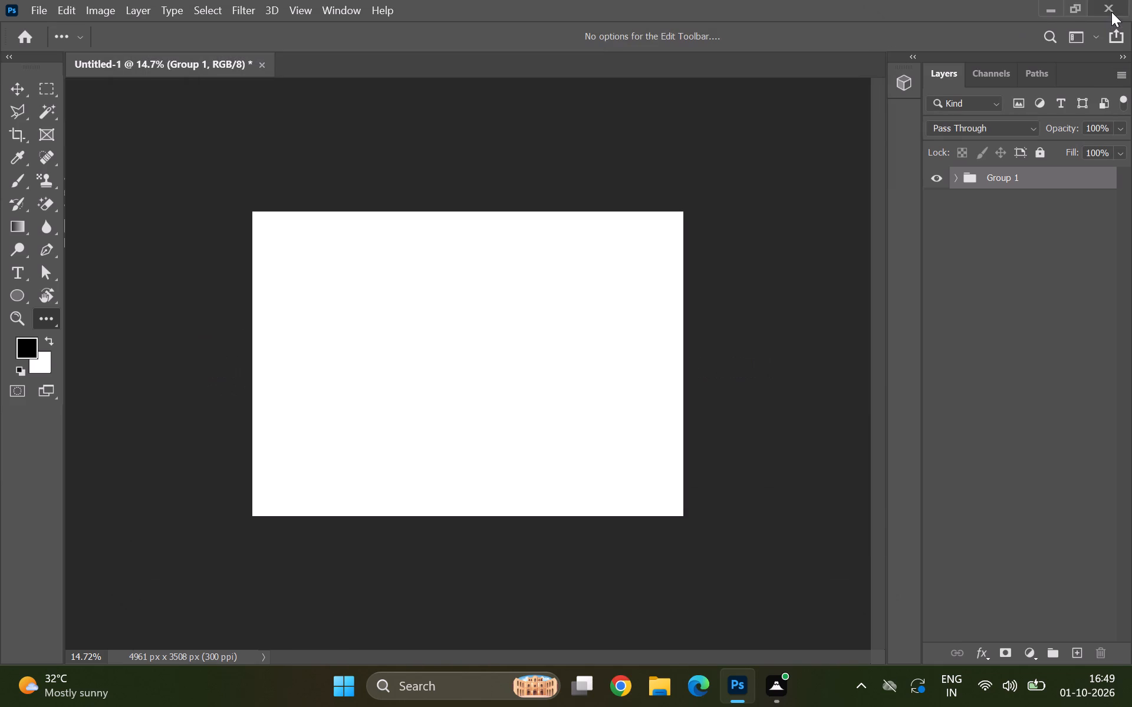
Quit Photoshop without saving the changes to the Untitled-1 document.
{"action": "left_click", "coordinate": [1111, 12]}
{"action": "left_click", "coordinate": [621, 278]}
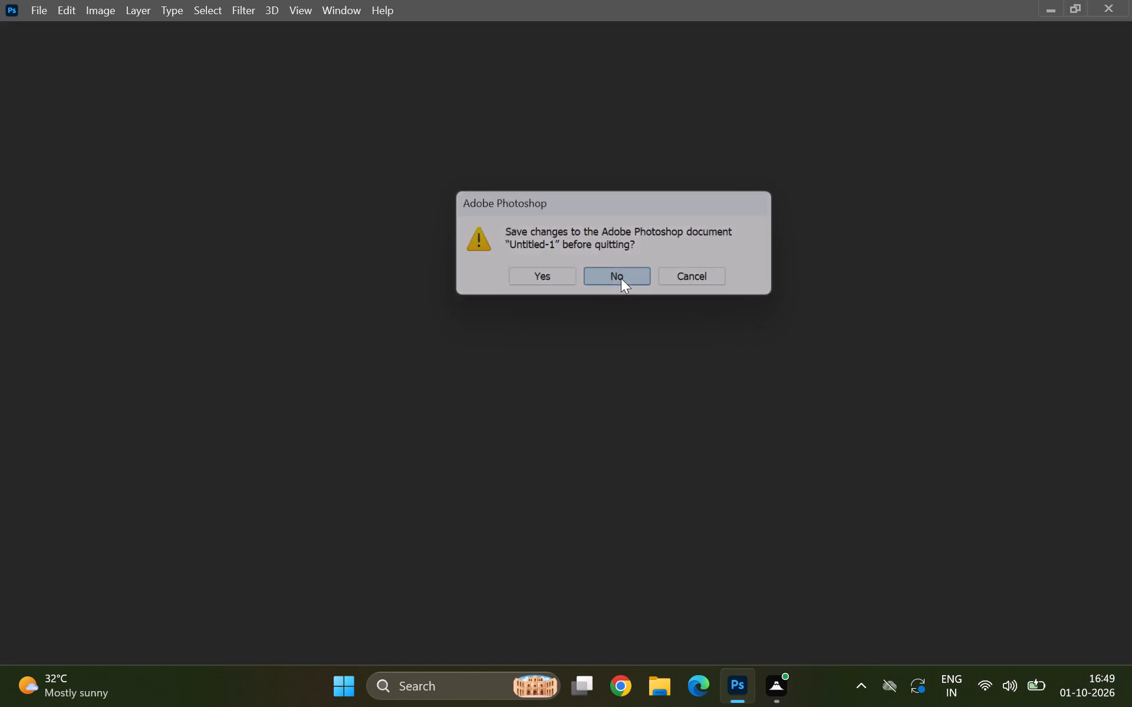
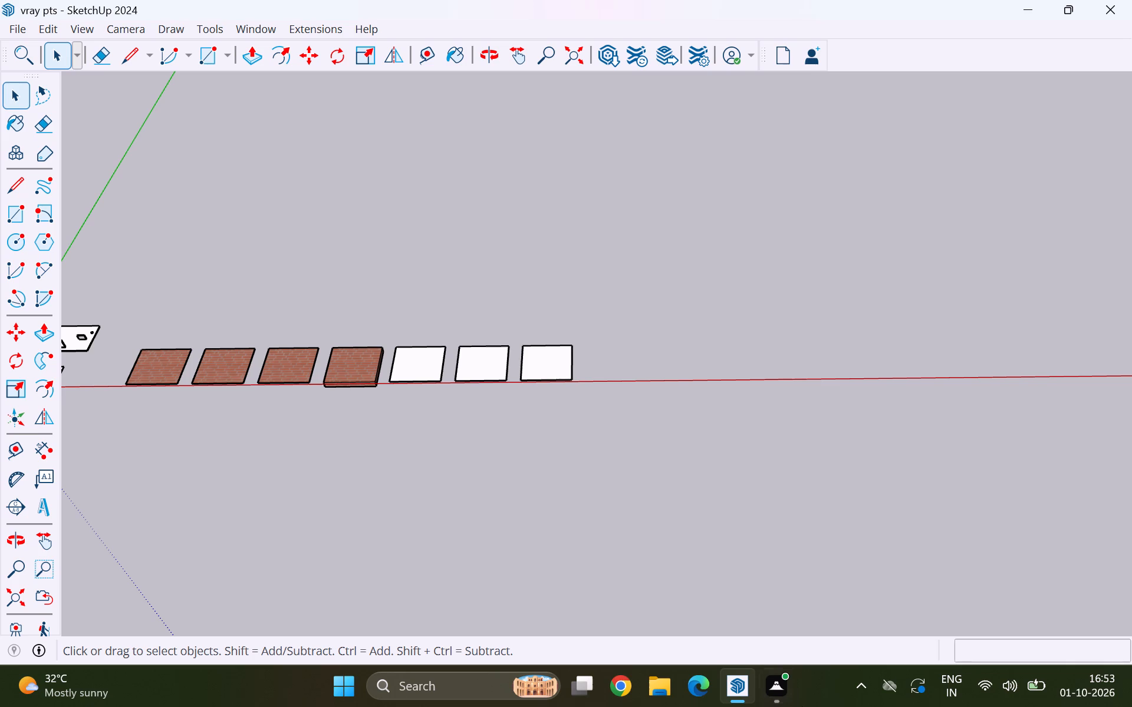
Open Google Chrome and start a new search from the Google search box.
{"action": "left_click", "coordinate": [621, 688]}
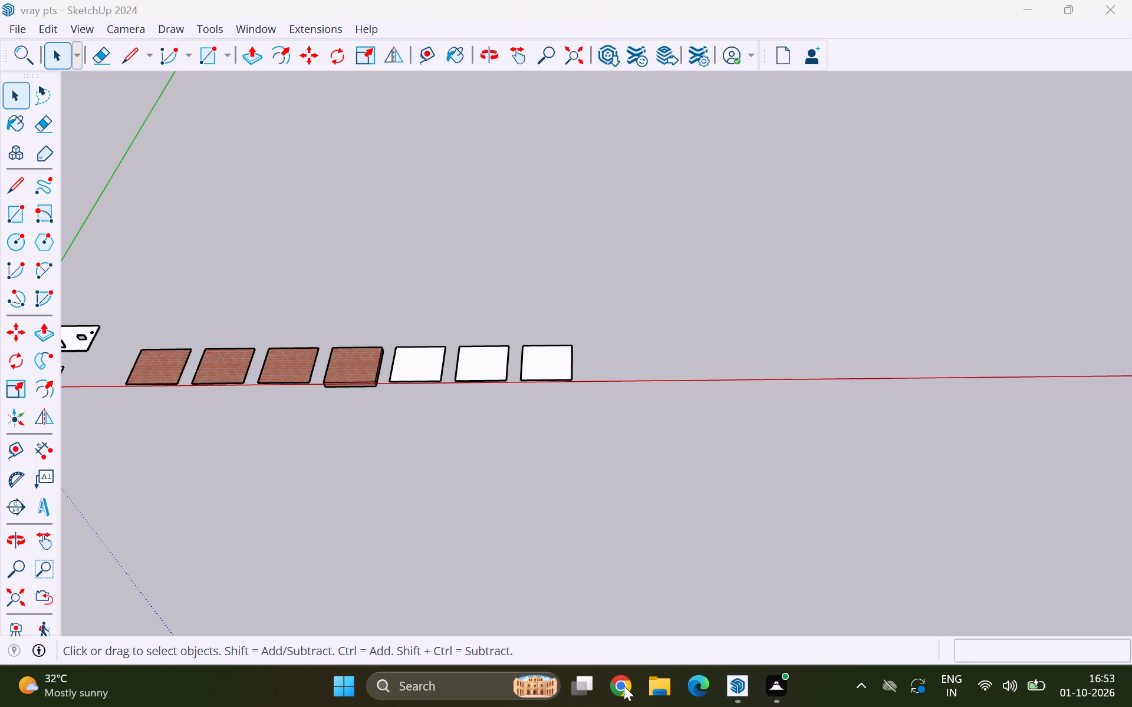
{"action": "left_click", "coordinate": [513, 381]}
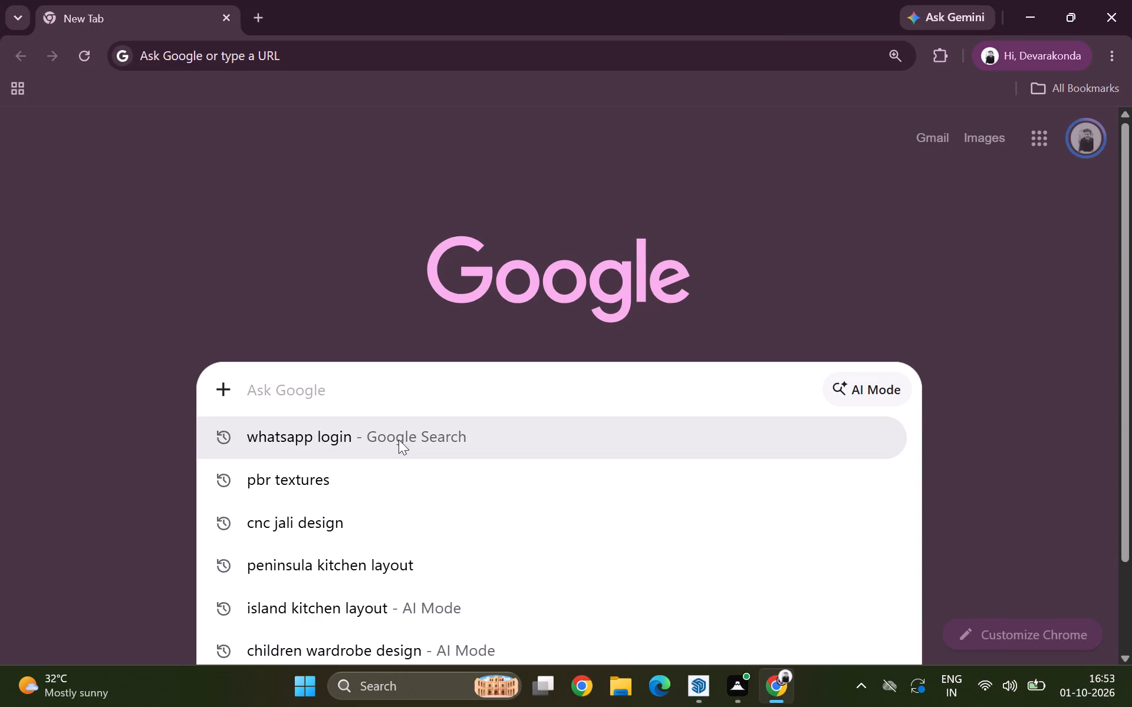
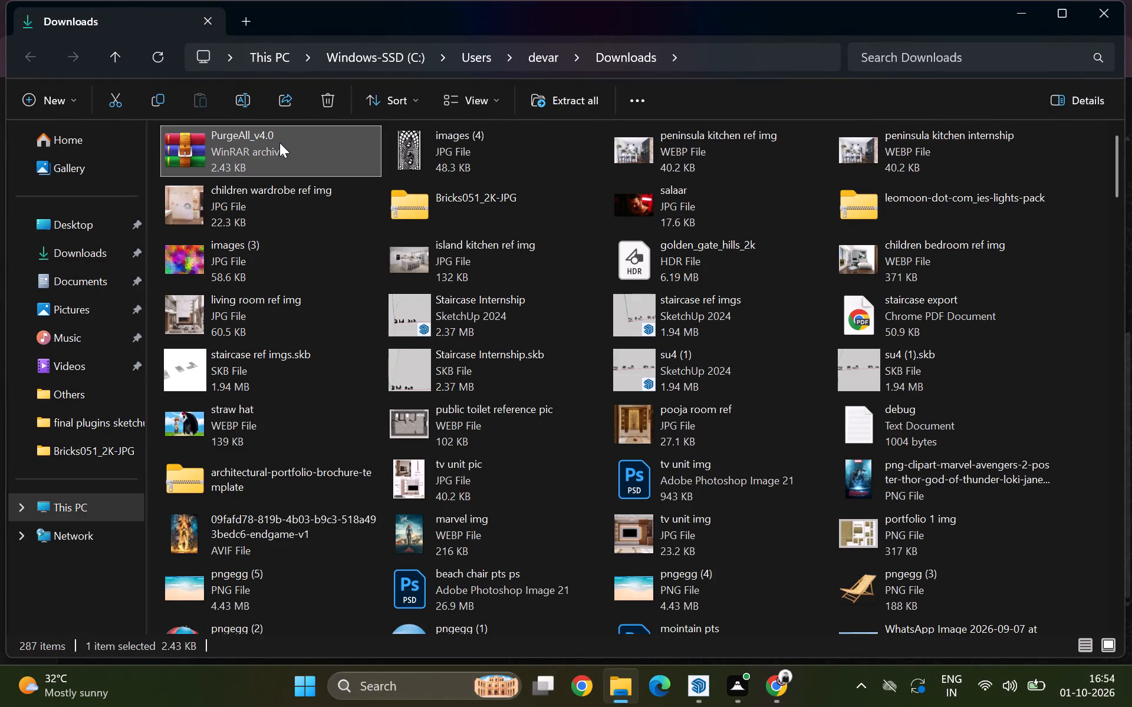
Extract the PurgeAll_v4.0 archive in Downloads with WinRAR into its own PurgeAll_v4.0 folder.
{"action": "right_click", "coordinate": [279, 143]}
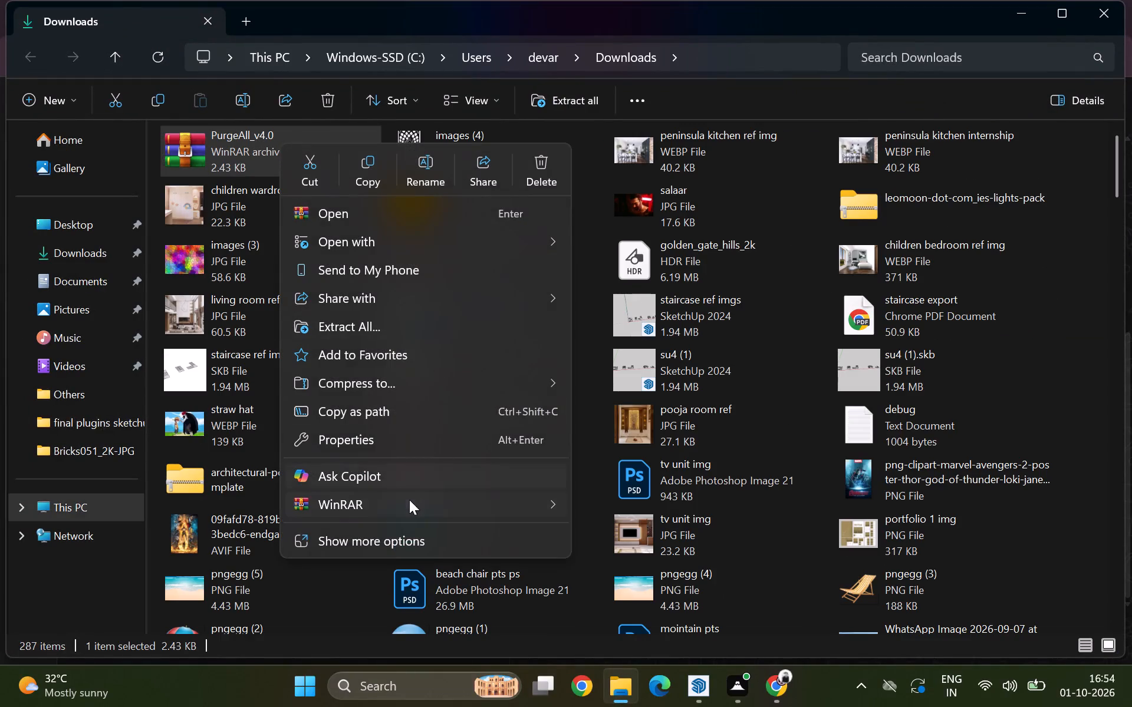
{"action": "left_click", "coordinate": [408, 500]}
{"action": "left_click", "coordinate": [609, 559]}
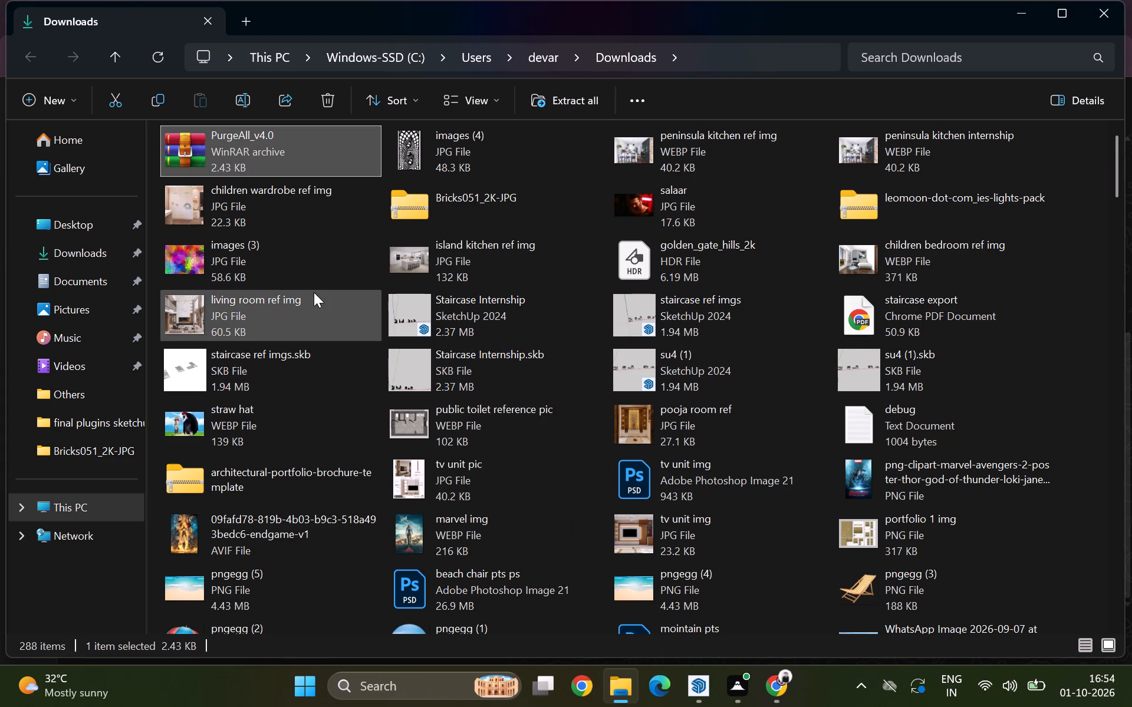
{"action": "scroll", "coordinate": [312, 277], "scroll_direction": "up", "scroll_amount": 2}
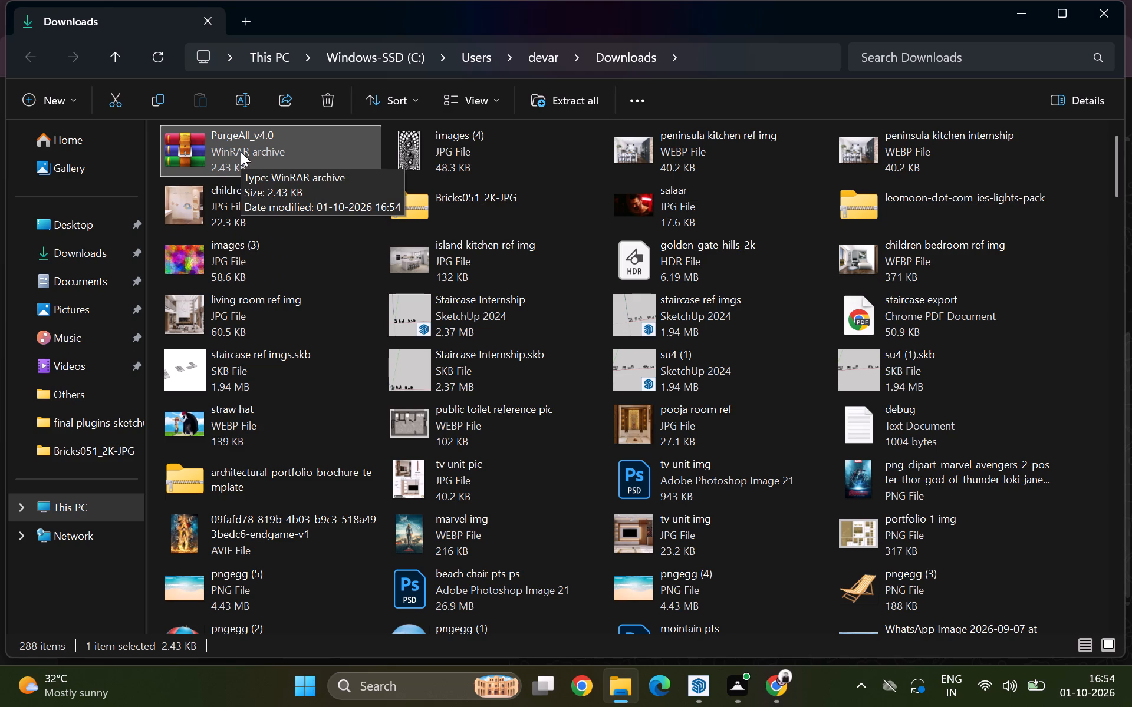
Open the PurgeAll_v4.0 archive in WinRAR to check its contents and close it.
{"action": "double_click", "coordinate": [241, 151]}
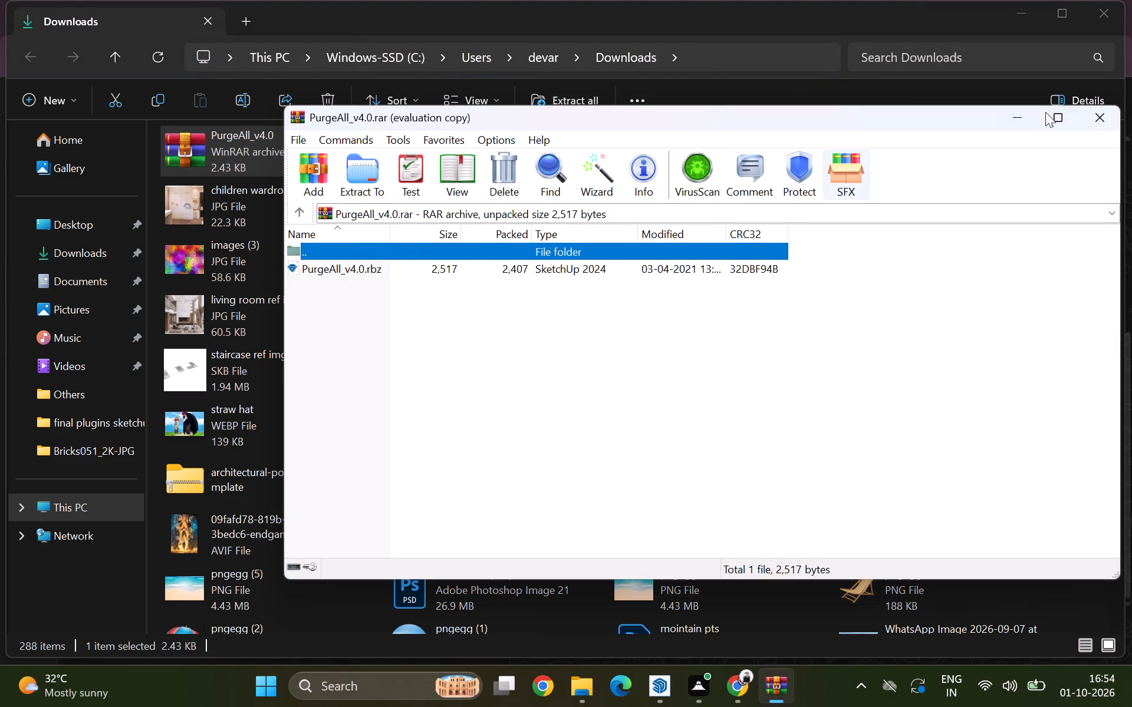
{"action": "left_click", "coordinate": [1097, 116]}
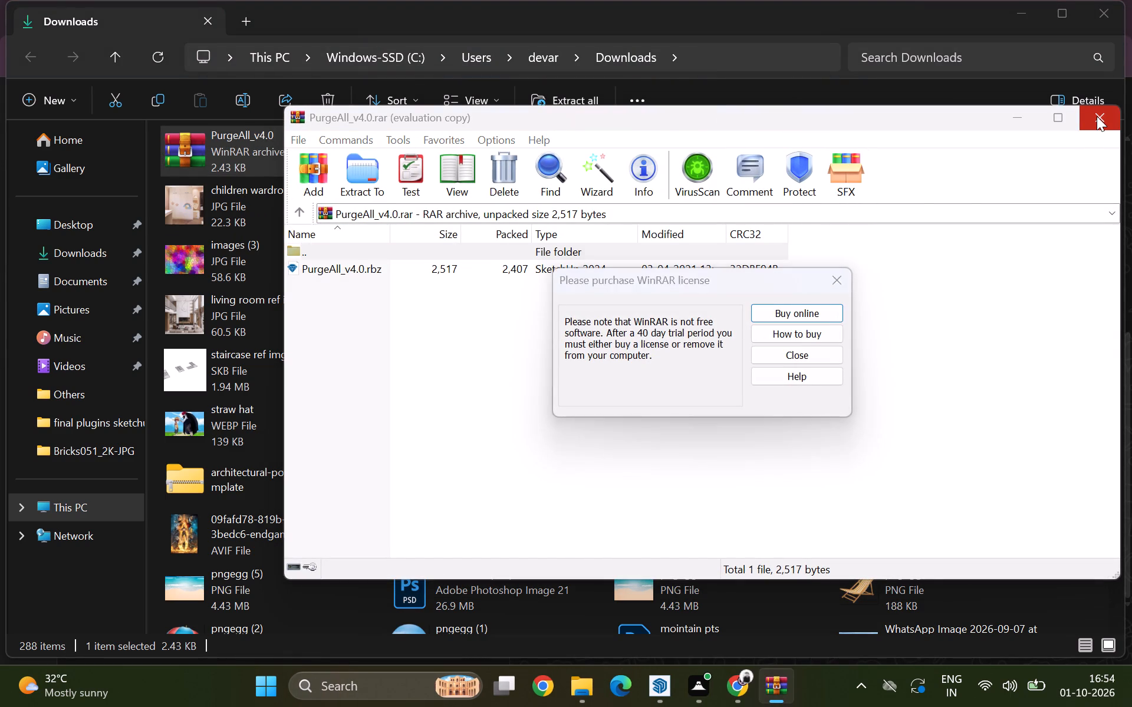
{"action": "left_click", "coordinate": [842, 290]}
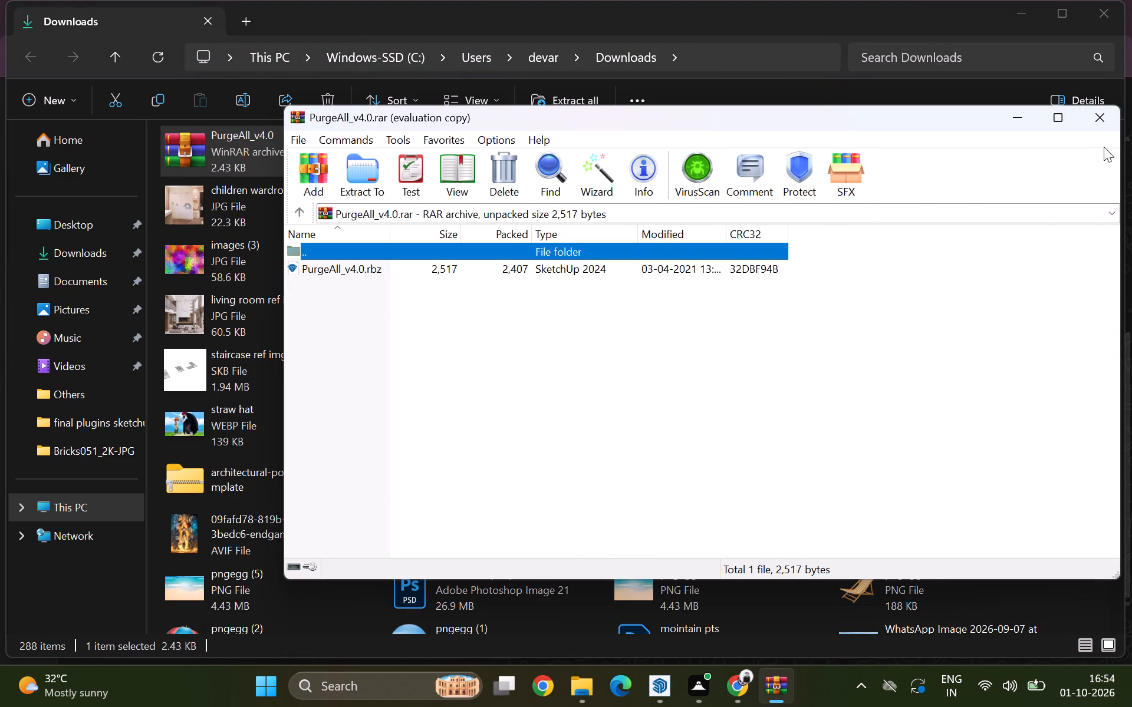
{"action": "left_click", "coordinate": [1106, 118]}
Extract the PurgeAll_v4.0 archive to the PurgeAll_v4.0 folder with WinRAR again, replacing all existing files.
{"action": "right_click", "coordinate": [263, 156]}
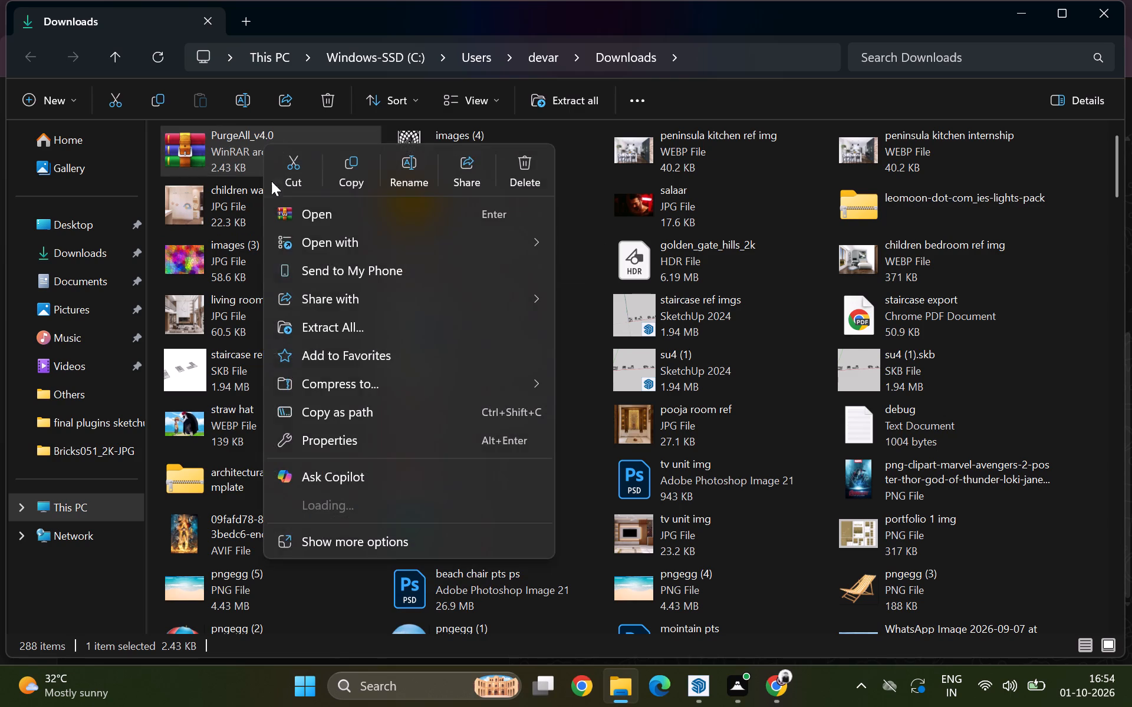
{"action": "left_click", "coordinate": [383, 509]}
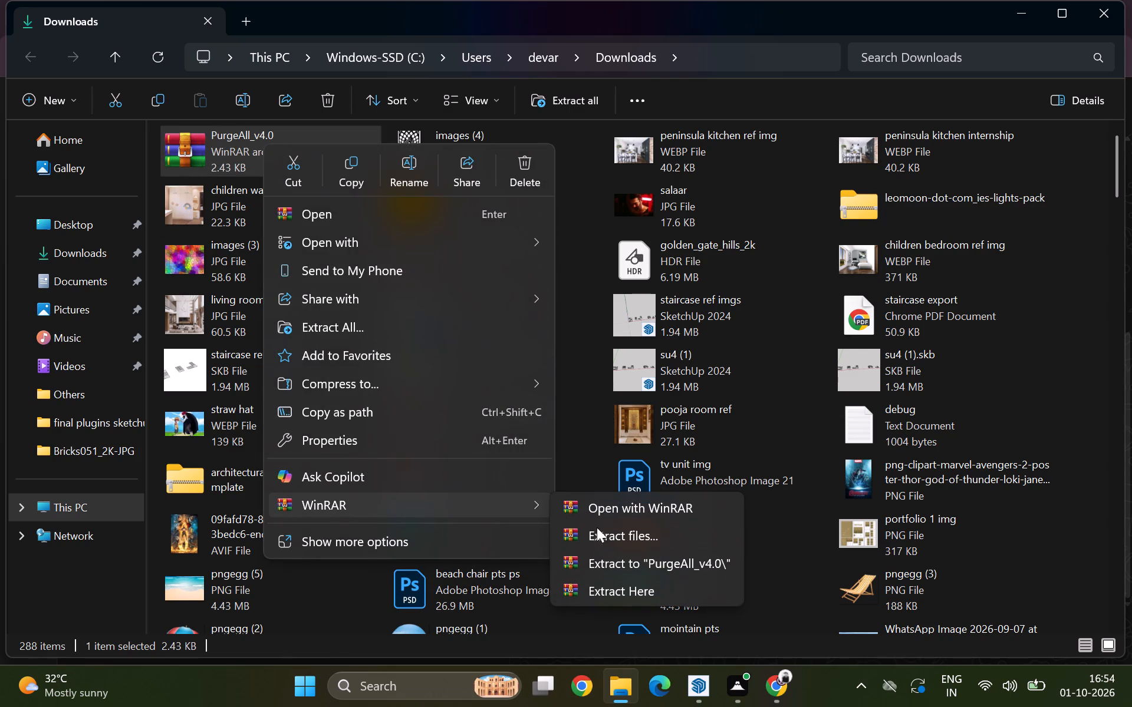
{"action": "left_click", "coordinate": [617, 559]}
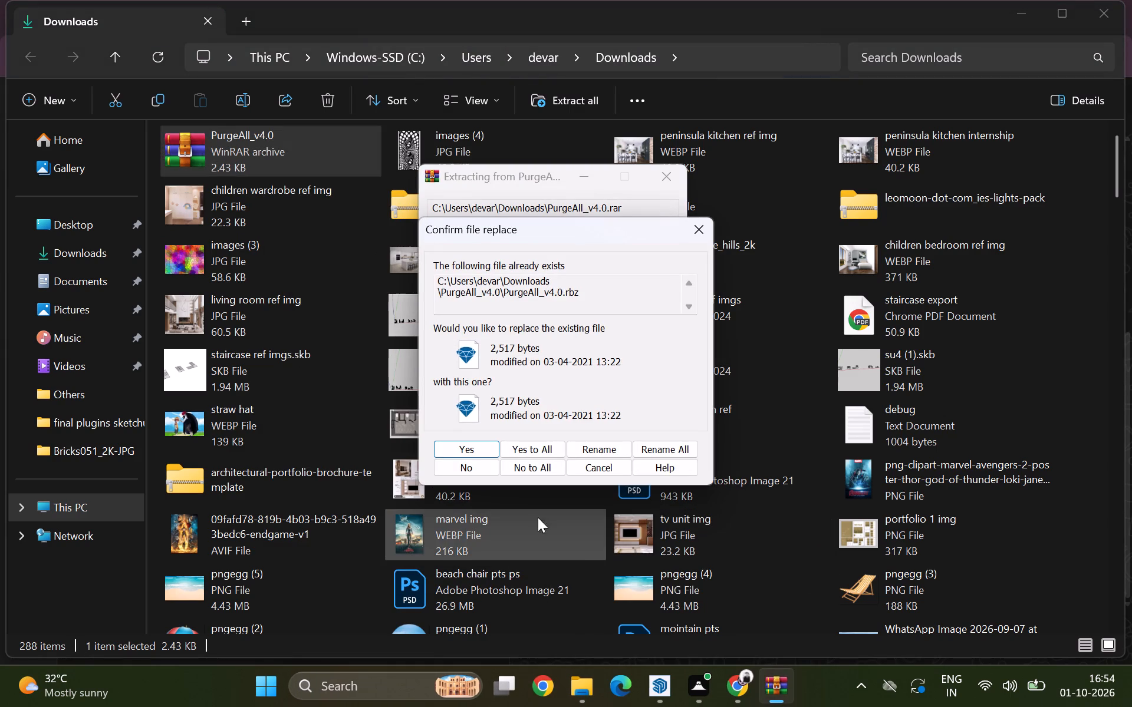
{"action": "left_click", "coordinate": [532, 446]}
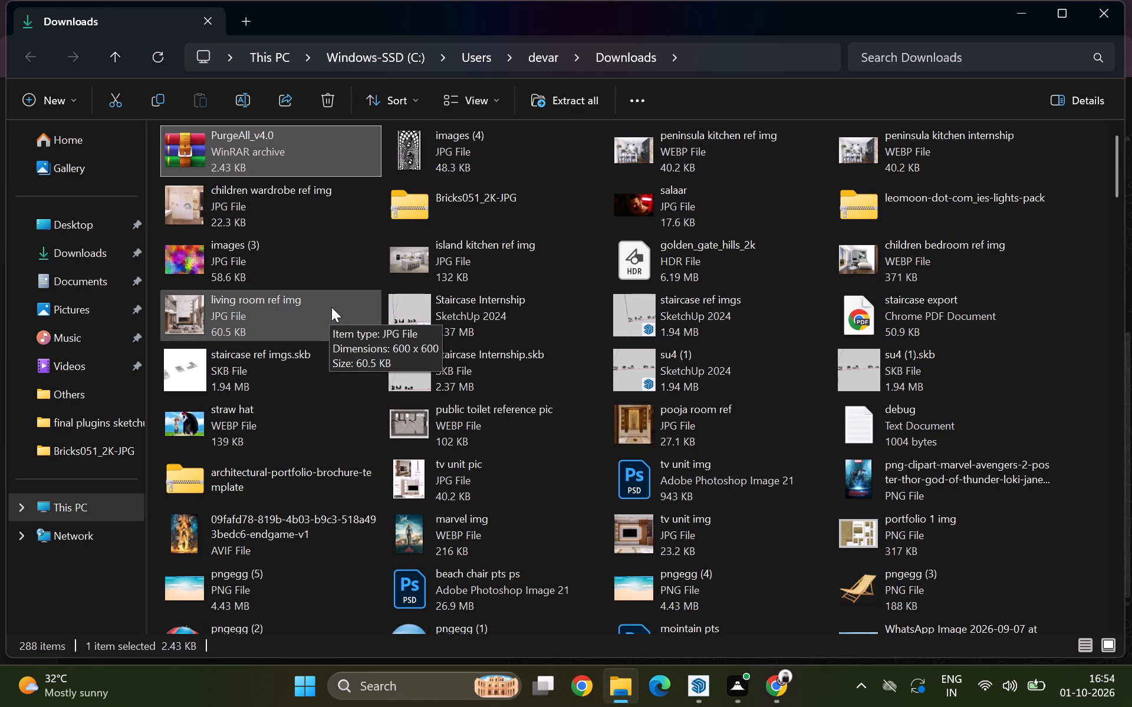
Find the extracted PurgeAll_v4.0 folder in Downloads and open it.
{"action": "scroll", "coordinate": [340, 350], "scroll_direction": "down", "scroll_amount": 6}
{"action": "scroll", "coordinate": [363, 408], "scroll_direction": "down", "scroll_amount": 7}
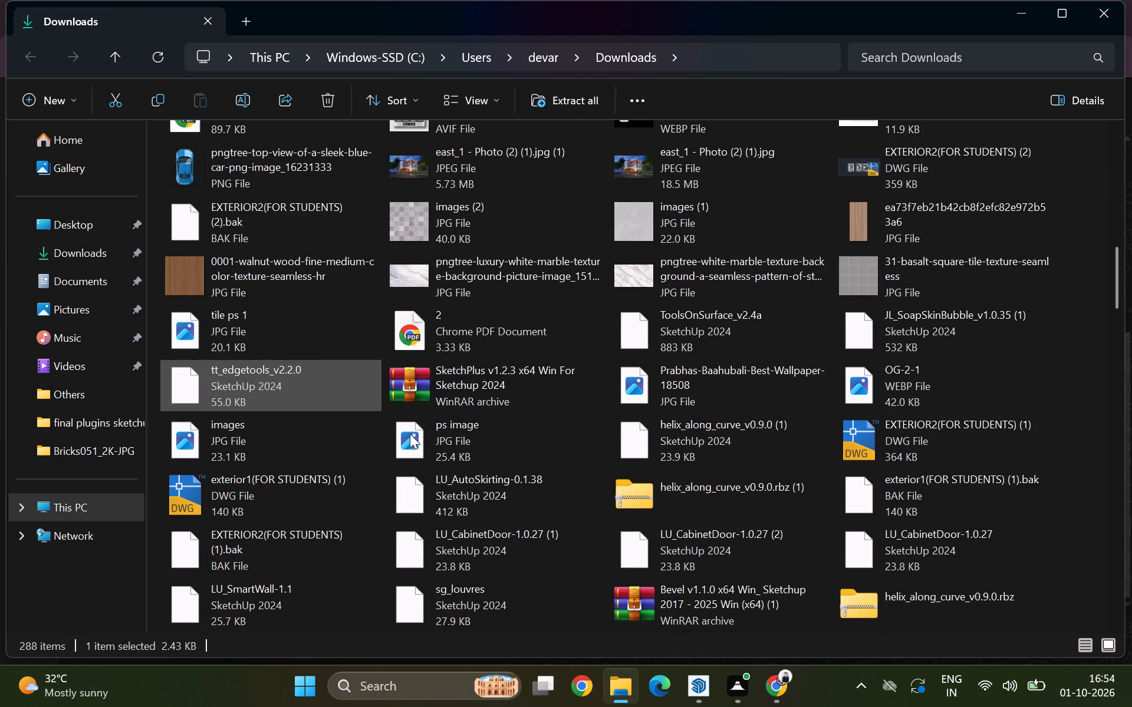
{"action": "scroll", "coordinate": [411, 437], "scroll_direction": "down", "scroll_amount": 6}
{"action": "scroll", "coordinate": [572, 452], "scroll_direction": "down", "scroll_amount": 14}
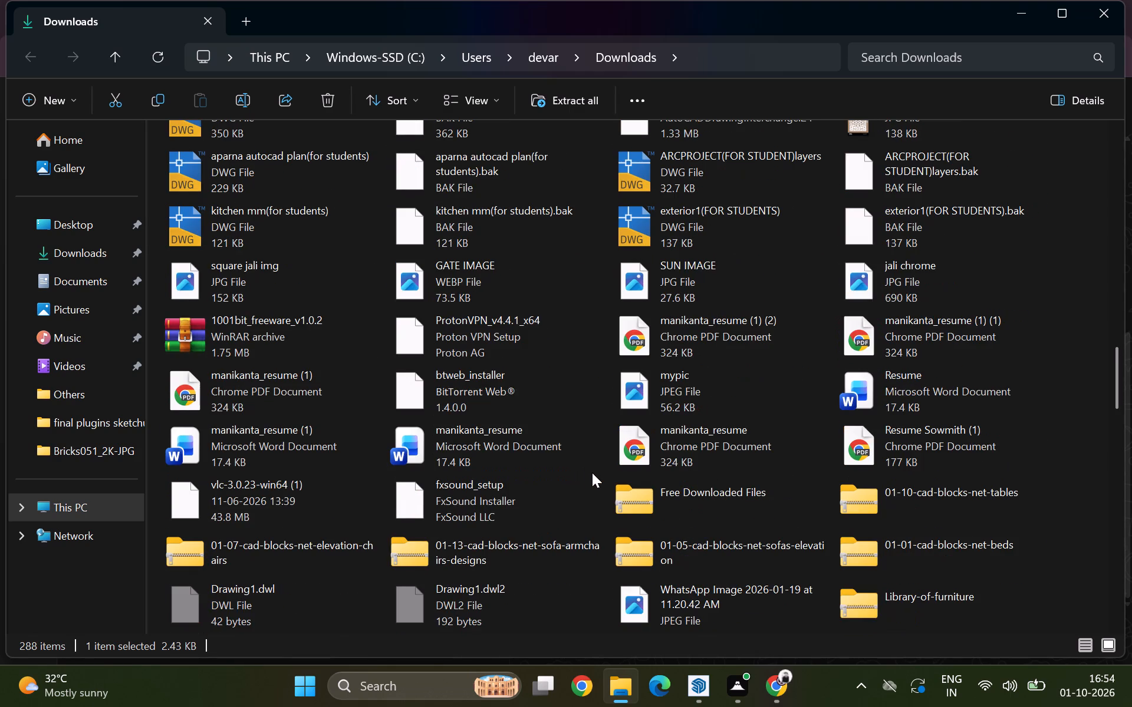
{"action": "scroll", "coordinate": [617, 494], "scroll_direction": "down", "scroll_amount": 17}
{"action": "scroll", "coordinate": [656, 514], "scroll_direction": "down", "scroll_amount": 7}
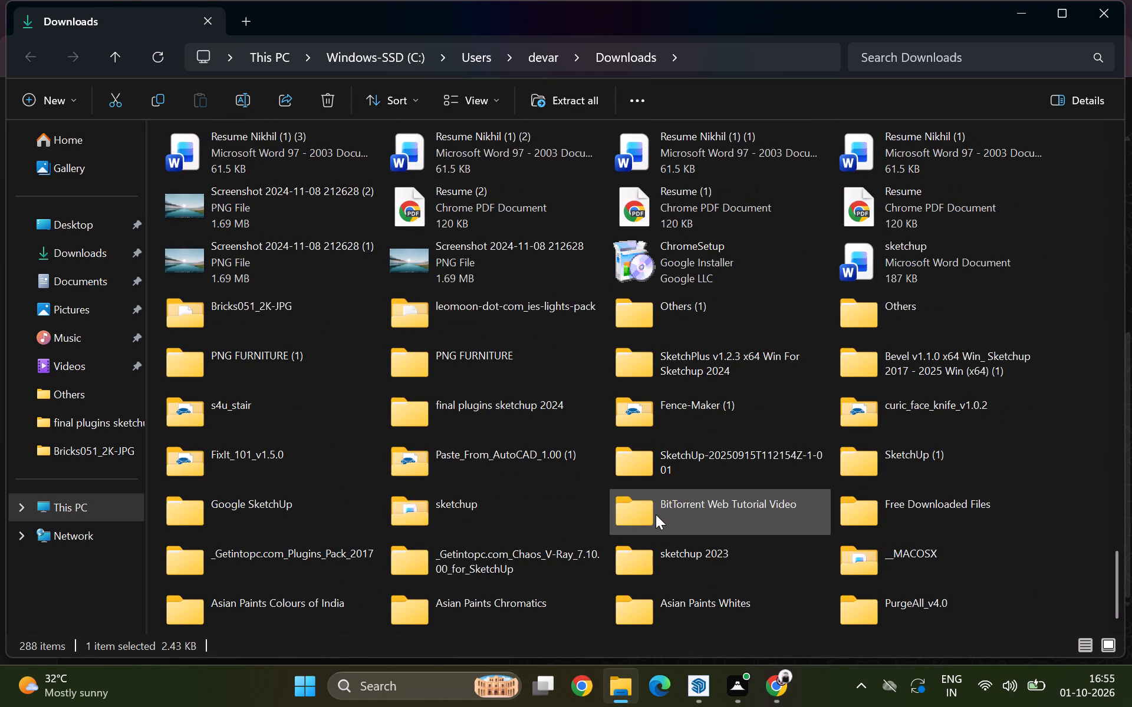
{"action": "scroll", "coordinate": [660, 481], "scroll_direction": "down", "scroll_amount": 4}
{"action": "scroll", "coordinate": [678, 528], "scroll_direction": "down", "scroll_amount": 6}
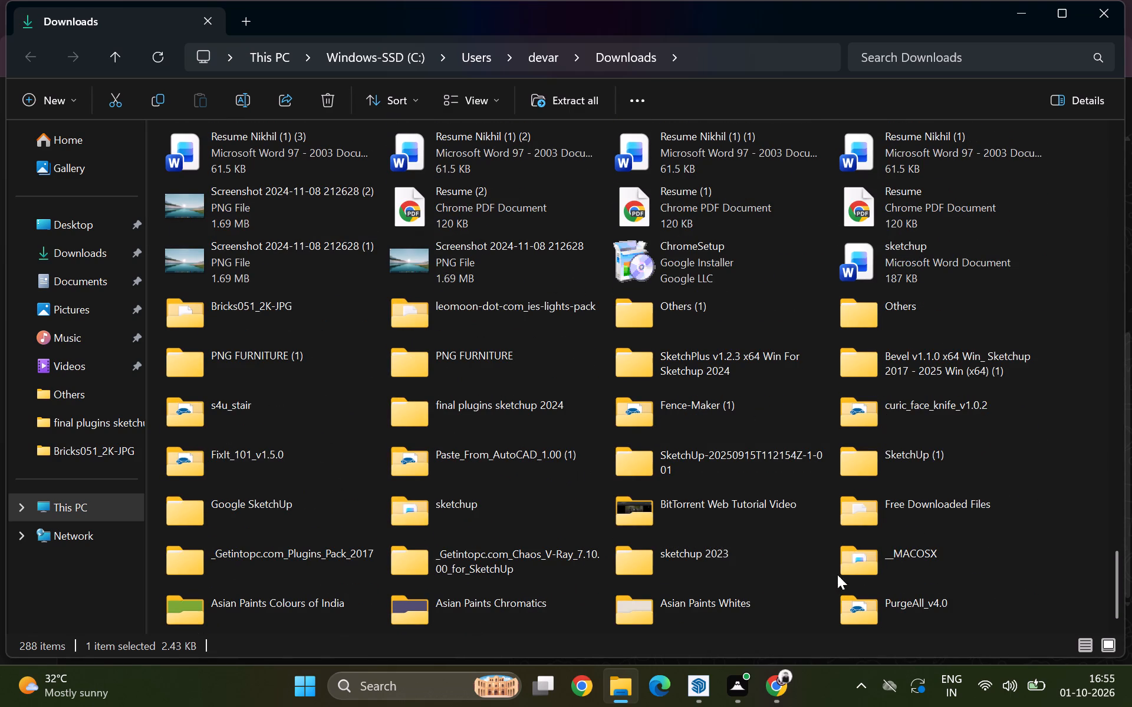
{"action": "double_click", "coordinate": [851, 609]}
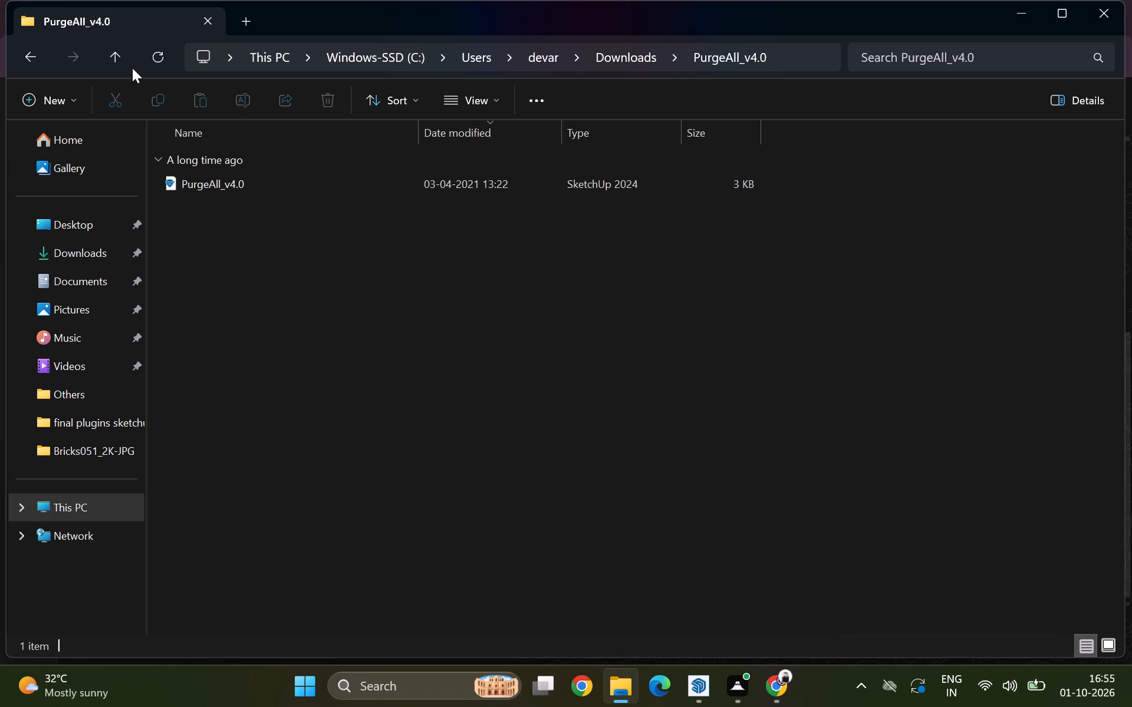
Return to the Downloads folder and look through its files and folders.
{"action": "left_click", "coordinate": [116, 54]}
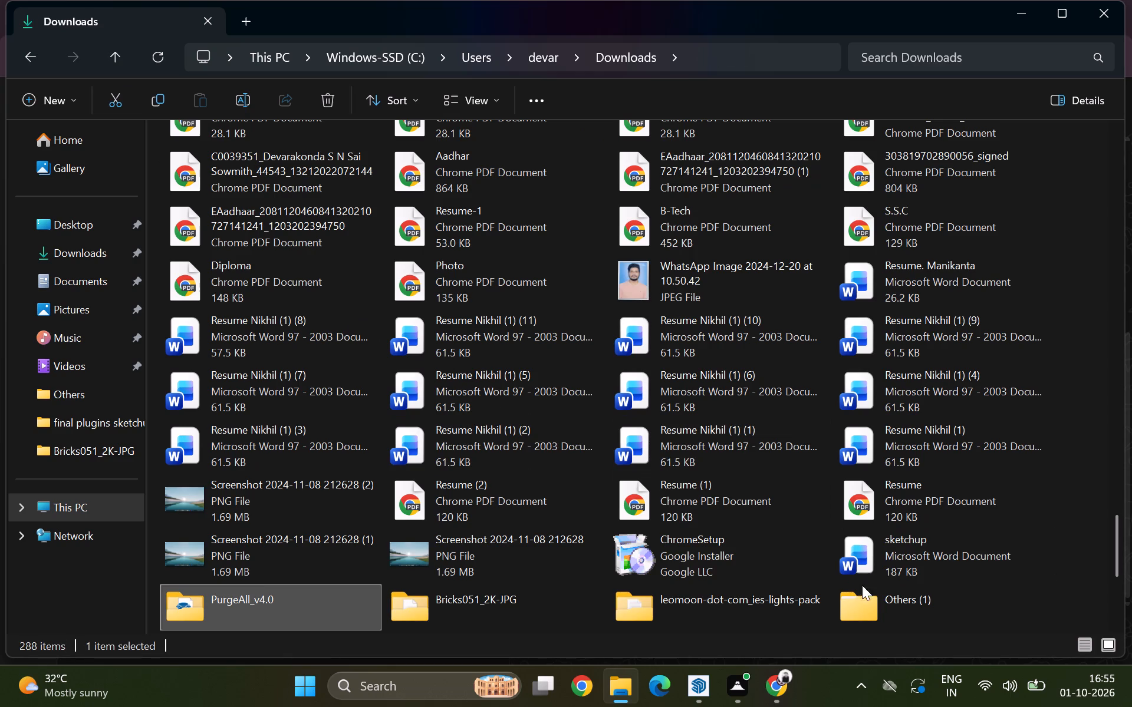
{"action": "scroll", "coordinate": [877, 595], "scroll_direction": "down", "scroll_amount": 2}
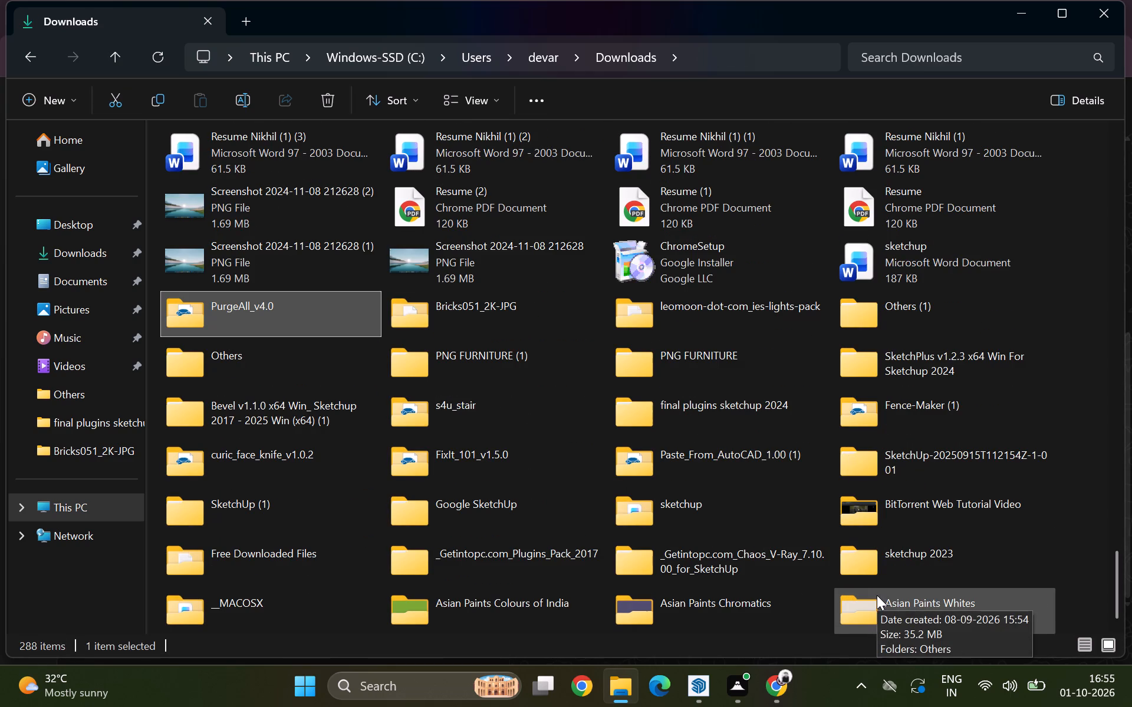
{"action": "scroll", "coordinate": [877, 595], "scroll_direction": "down", "scroll_amount": 5}
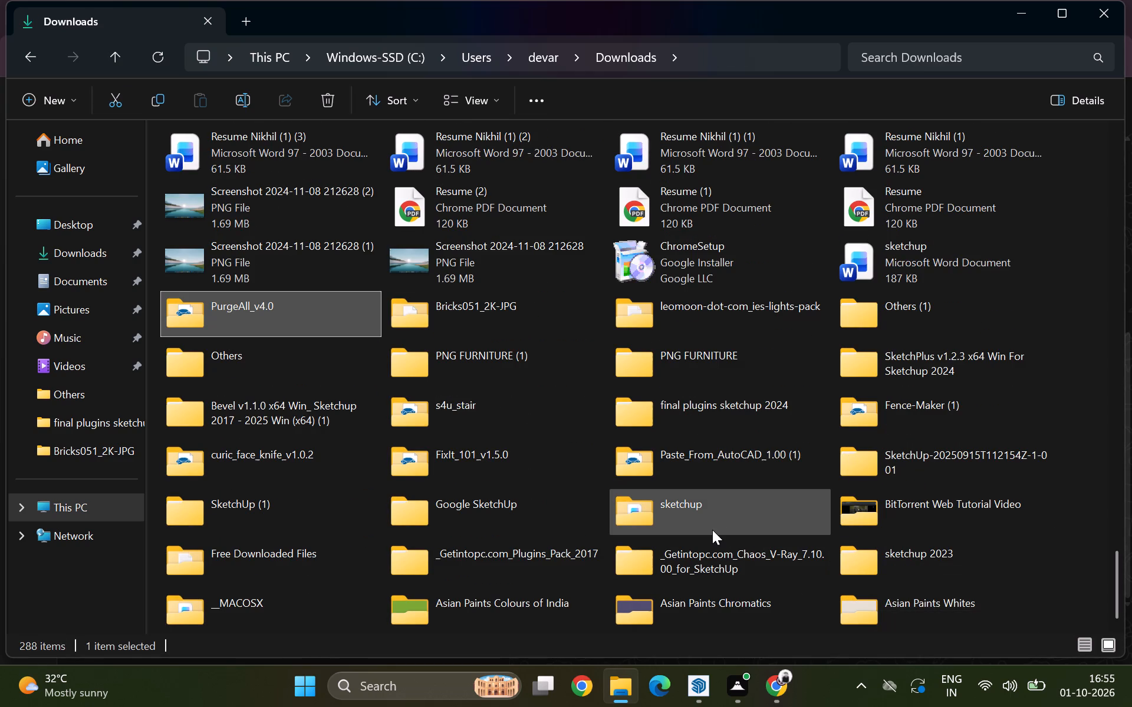
{"action": "scroll", "coordinate": [712, 530], "scroll_direction": "down", "scroll_amount": 5}
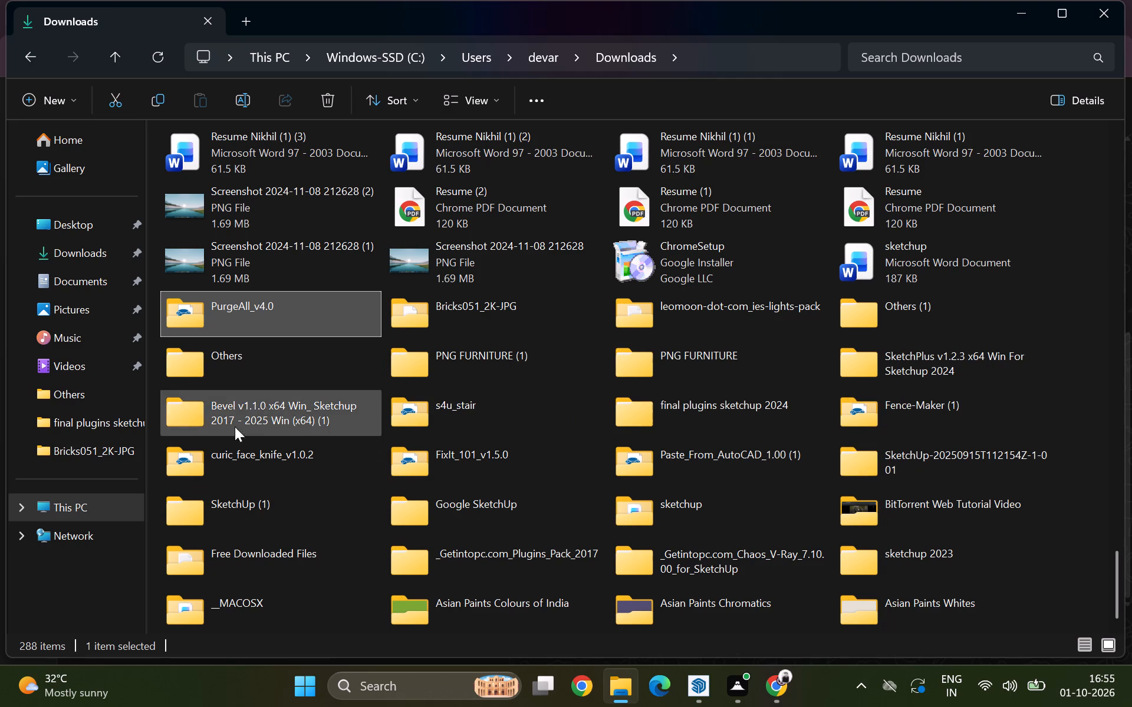
{"action": "scroll", "coordinate": [847, 522], "scroll_direction": "down", "scroll_amount": 4}
{"action": "scroll", "coordinate": [618, 458], "scroll_direction": "up", "scroll_amount": 15}
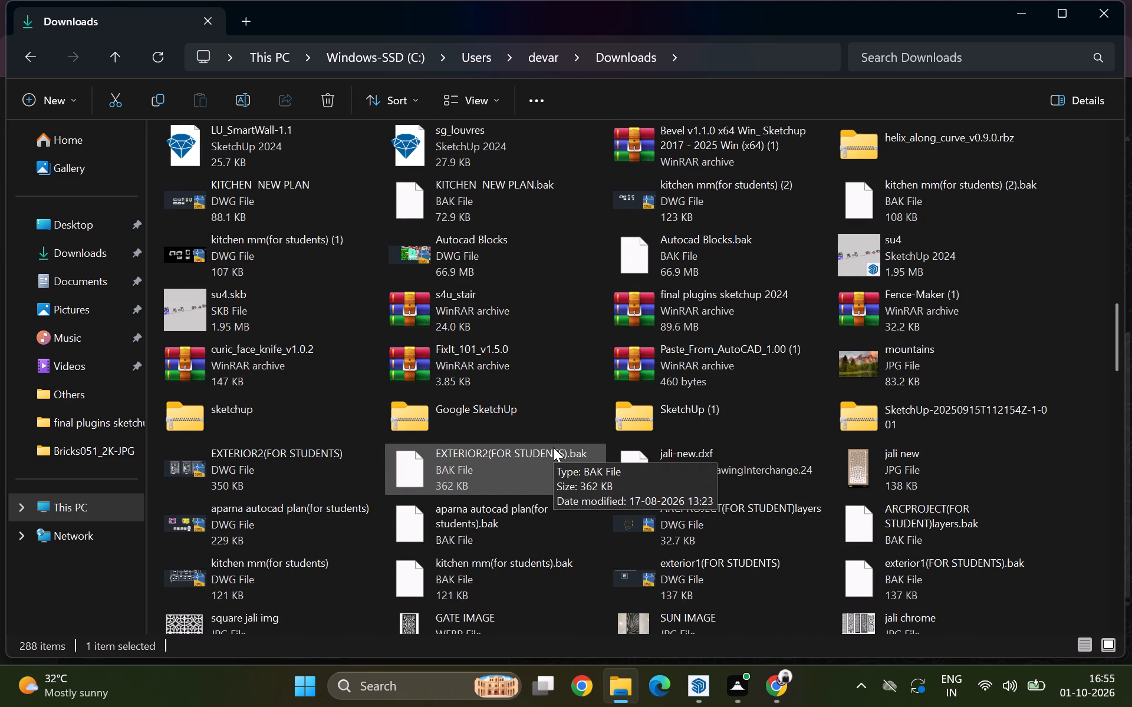
{"action": "scroll", "coordinate": [553, 447], "scroll_direction": "up", "scroll_amount": 18}
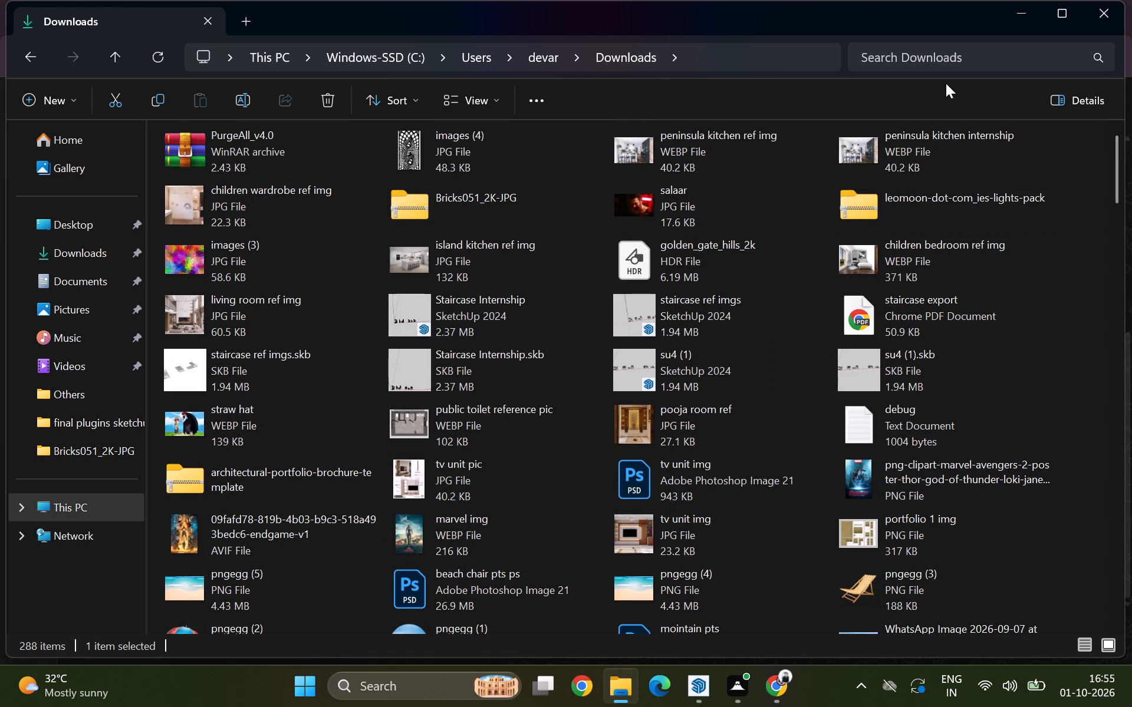
Search Downloads for "purge", open the PurgeAll_v4.0 folder and select the PurgeAll_v4.0 SketchUp plugin file.
{"action": "left_click", "coordinate": [969, 64]}
{"action": "type", "text": "purge"}
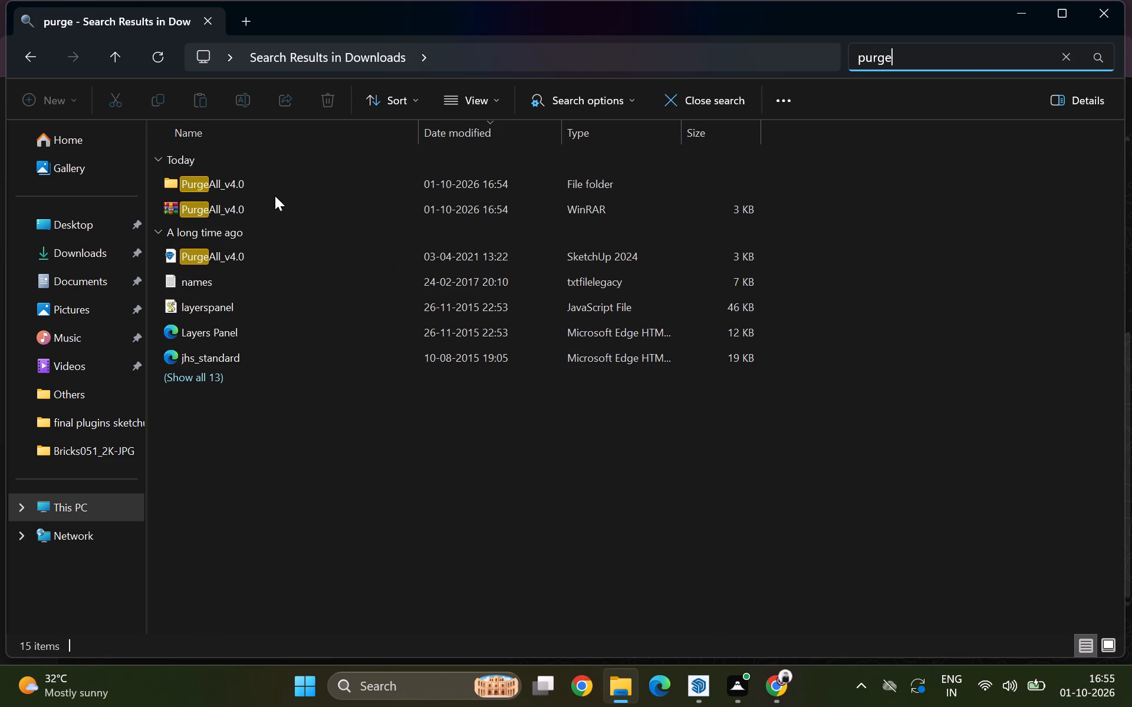
{"action": "double_click", "coordinate": [205, 188]}
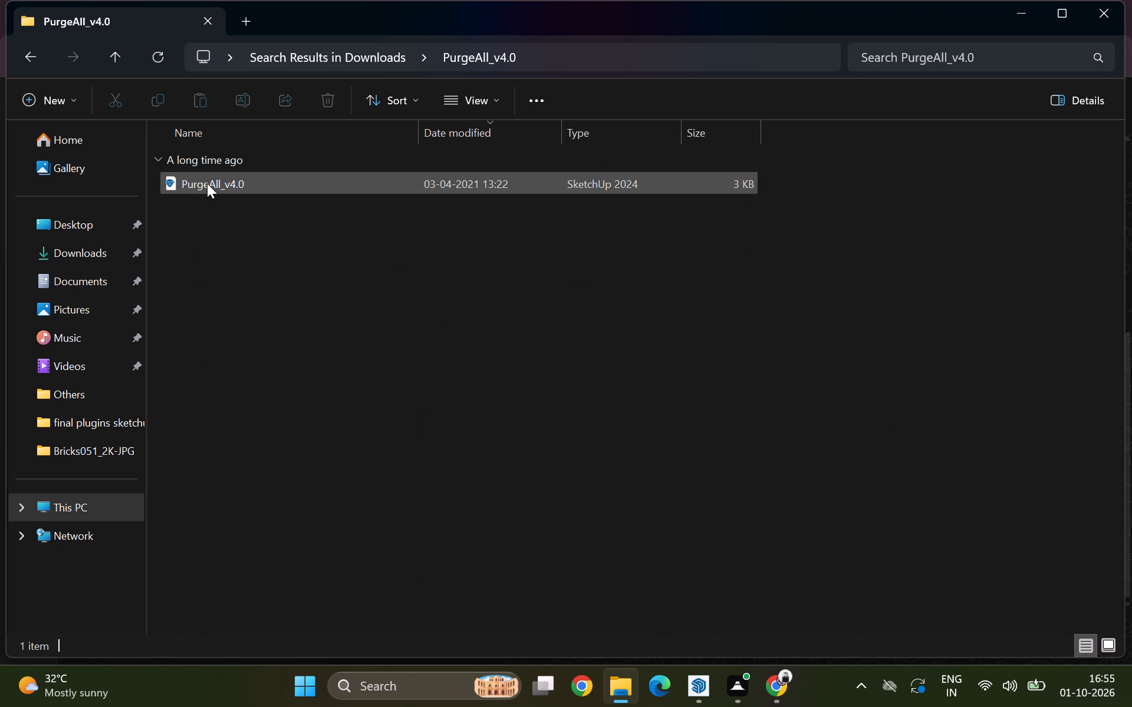
{"action": "left_click", "coordinate": [207, 183]}
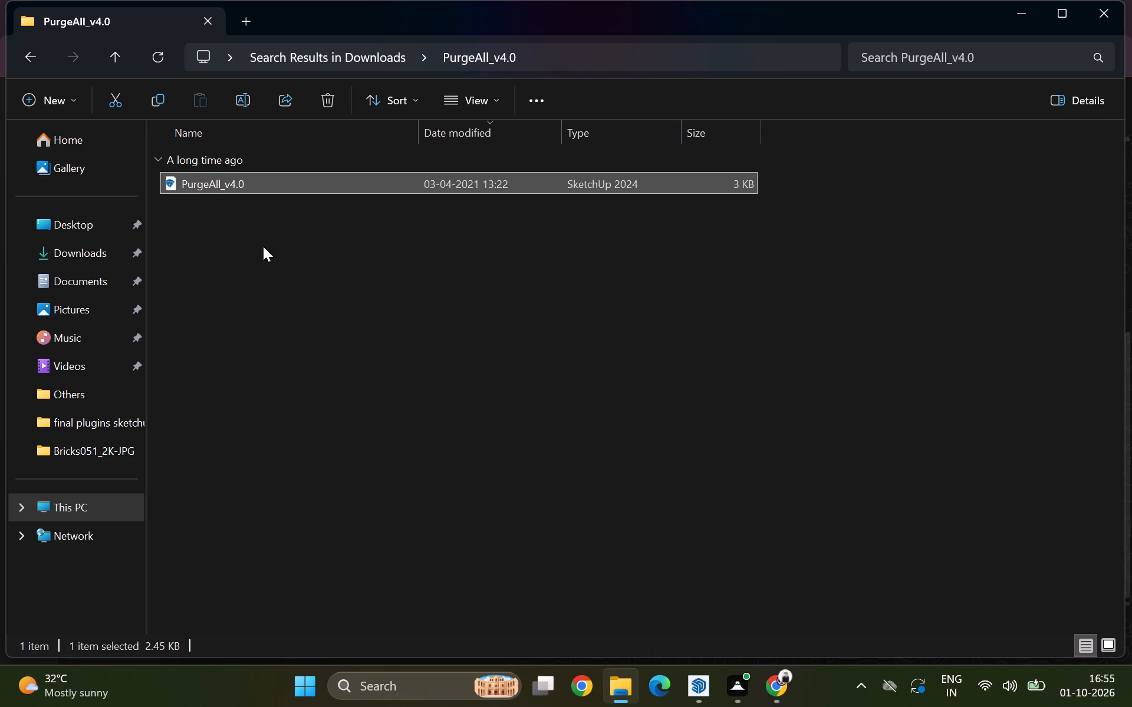
Switch to the vray pts model in SketchUp 2024.
{"action": "left_click", "coordinate": [699, 688]}
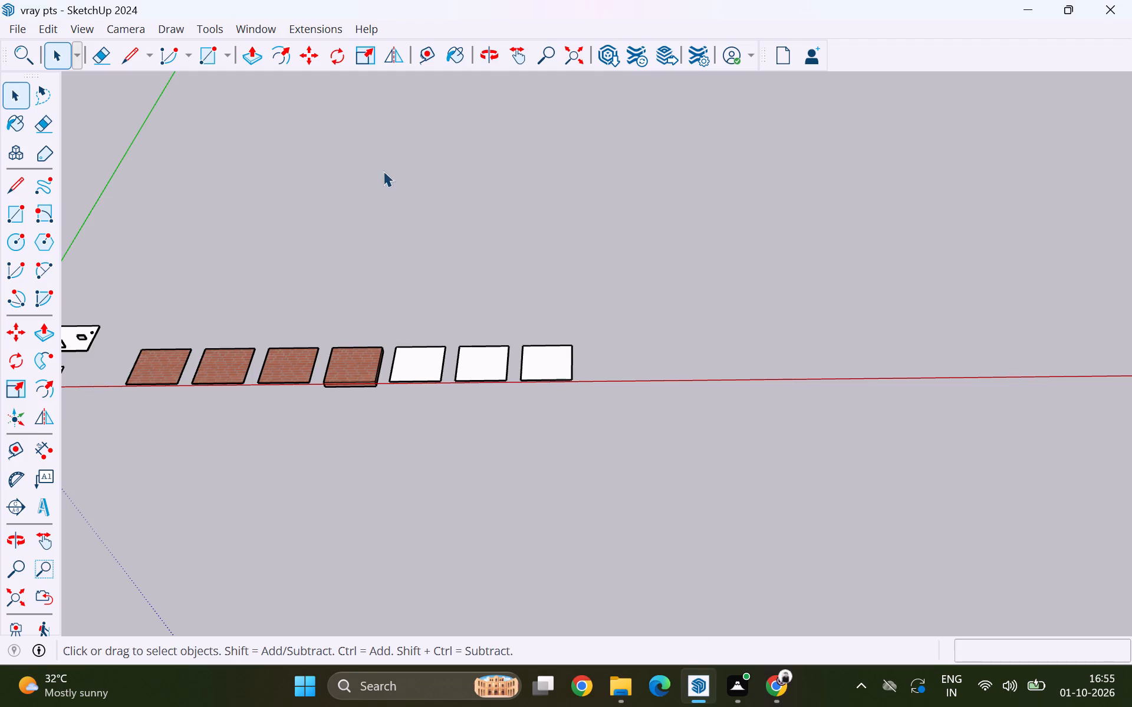
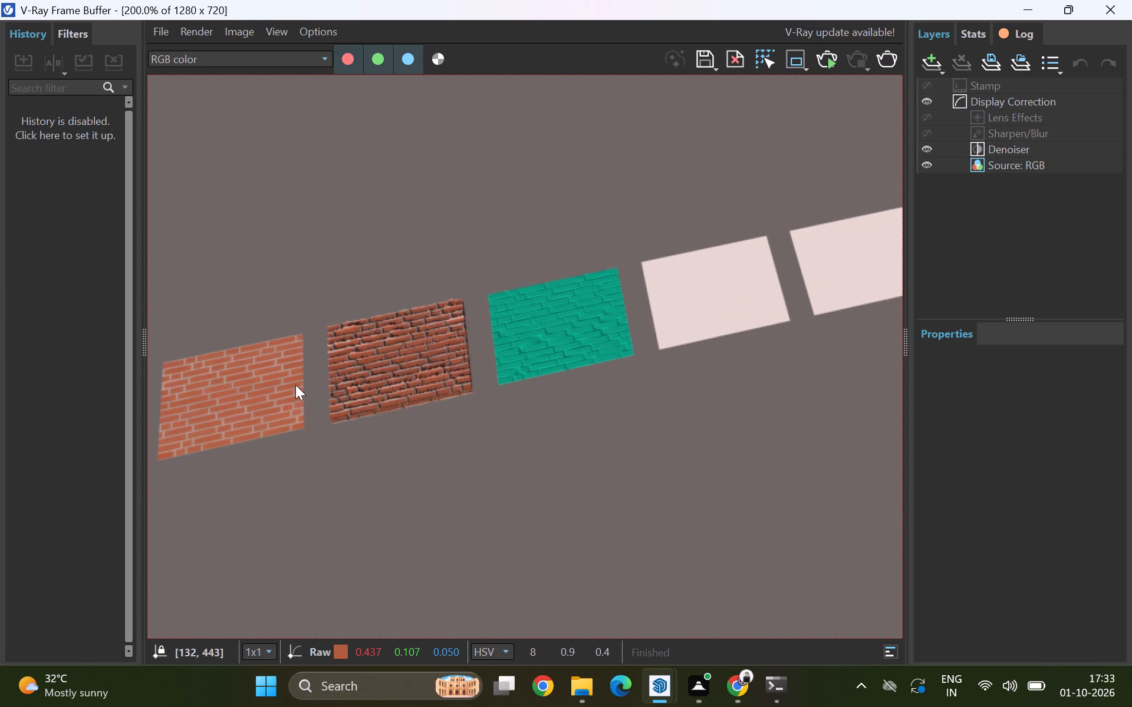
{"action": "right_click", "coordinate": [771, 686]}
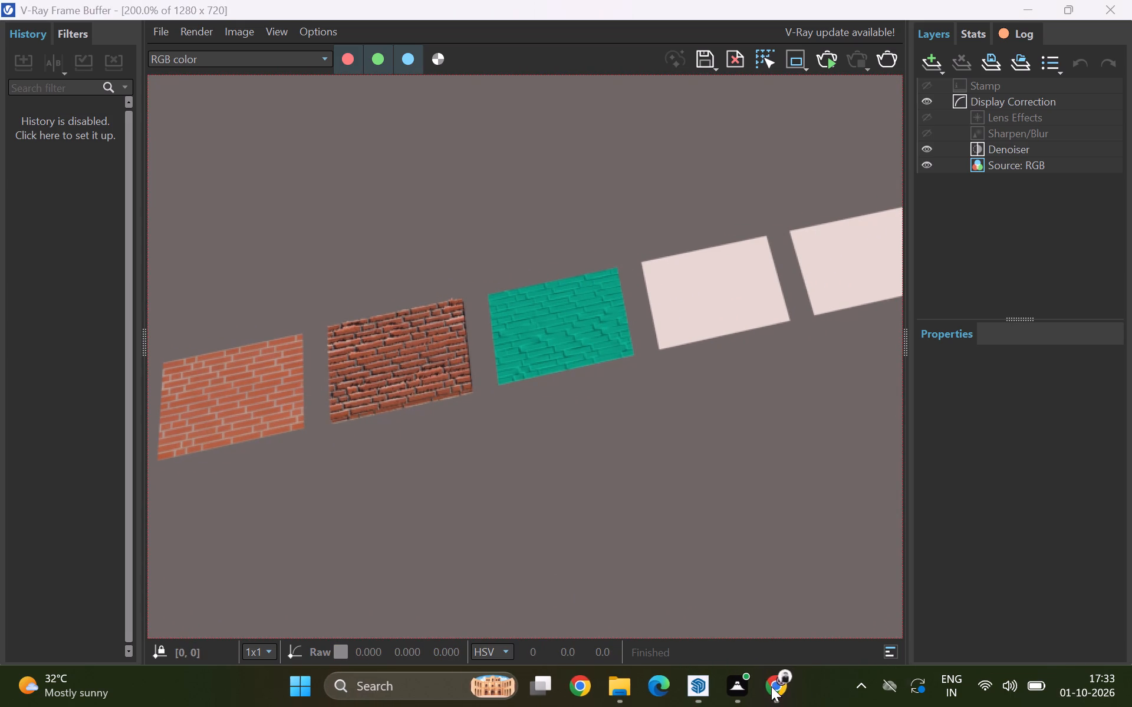
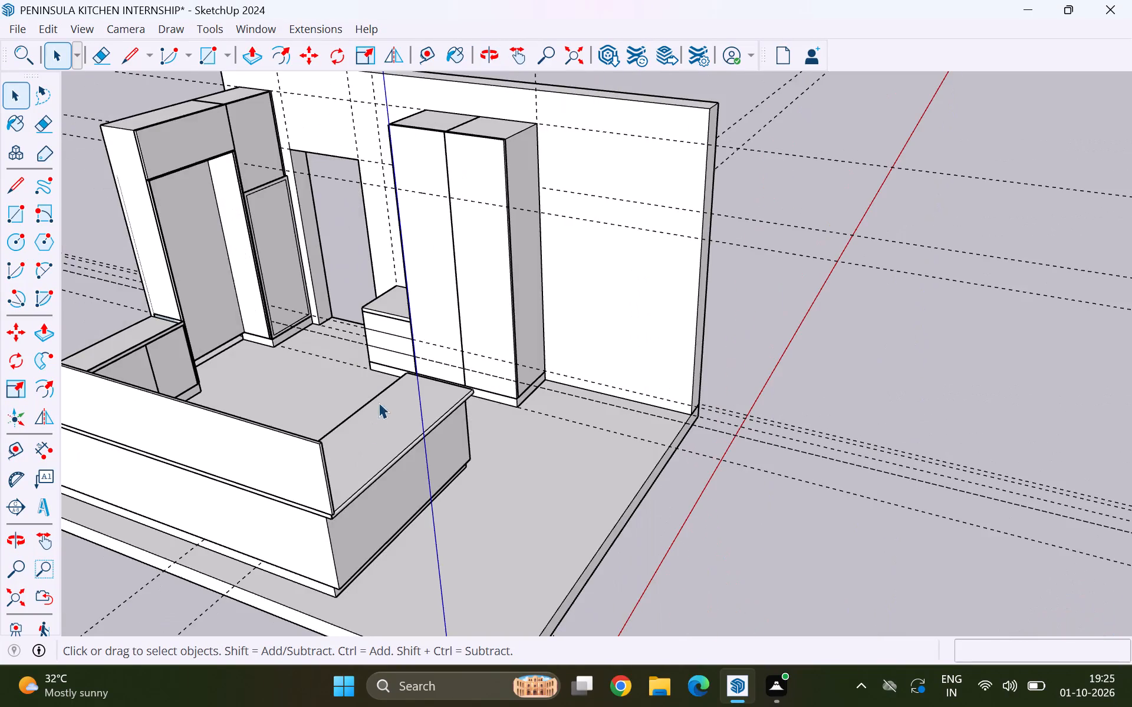
Open the recent picture "peninsula kitchen ref img" from File Explorer in Photos and enlarge its window to fill the screen.
{"action": "left_click", "coordinate": [654, 685]}
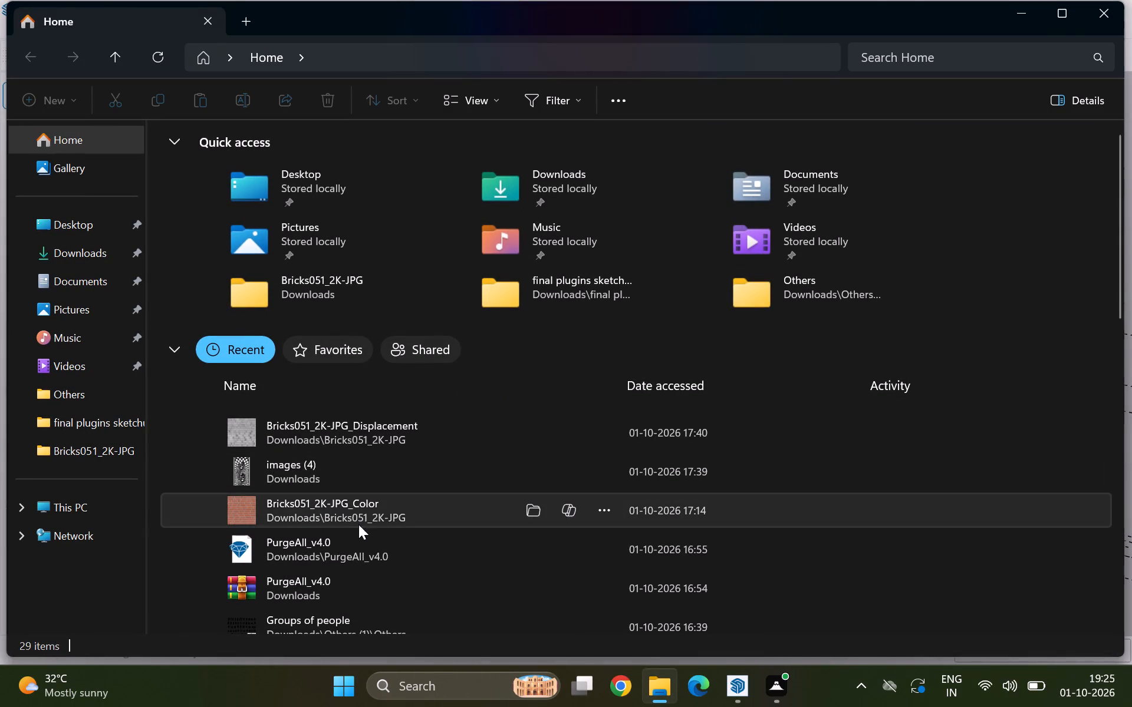
{"action": "scroll", "coordinate": [340, 567], "scroll_direction": "down", "scroll_amount": 2}
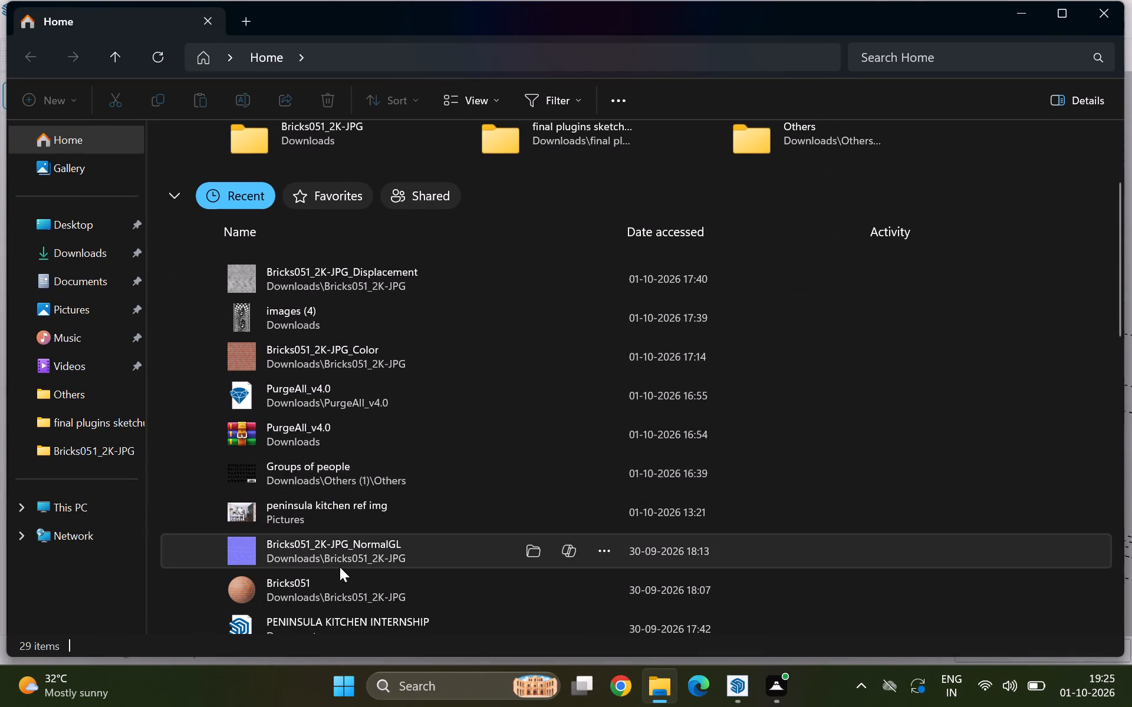
{"action": "left_click", "coordinate": [344, 513]}
{"action": "right_click", "coordinate": [344, 513]}
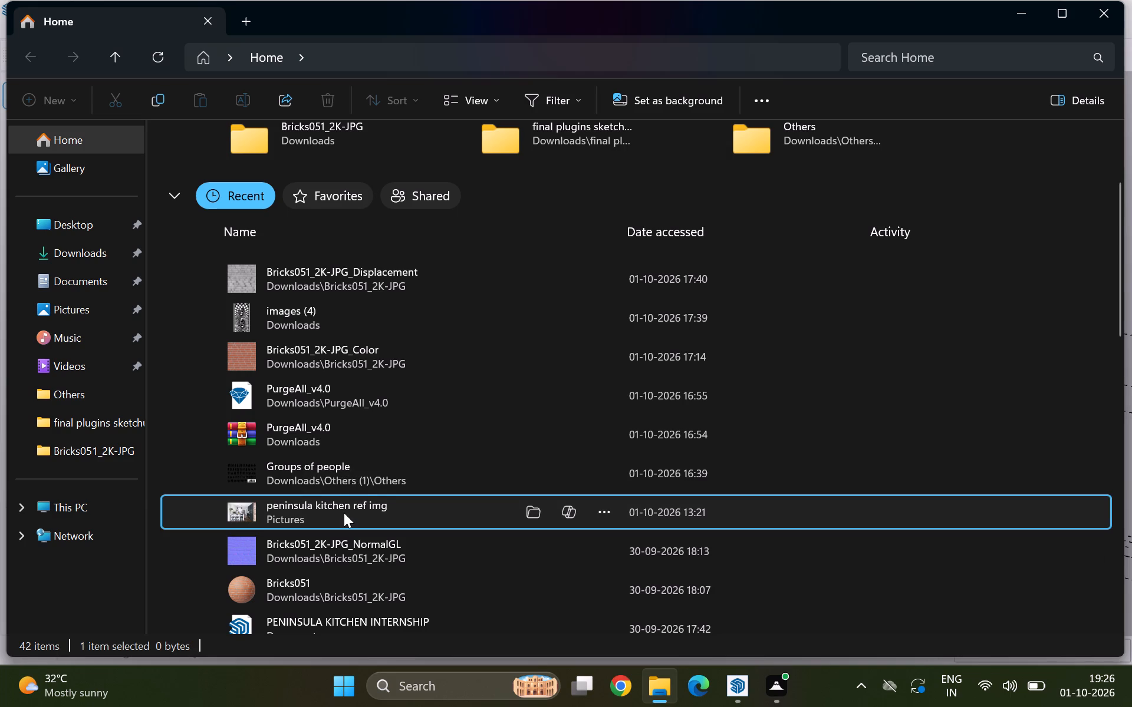
{"action": "left_click", "coordinate": [445, 58]}
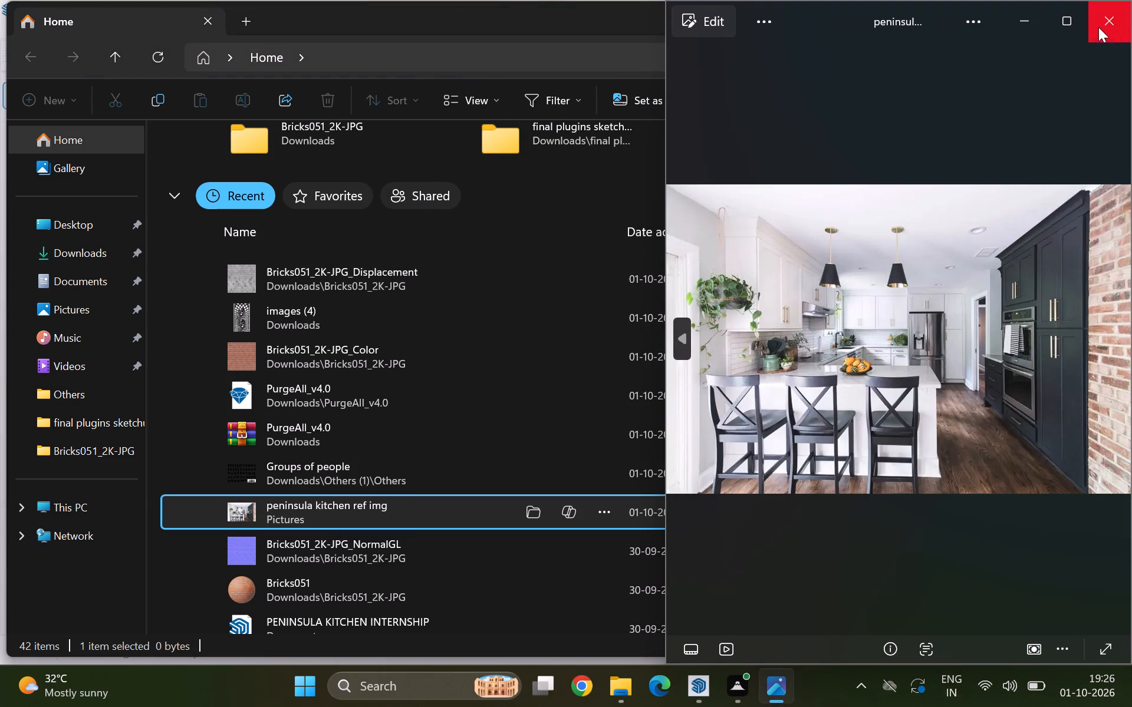
{"action": "left_click", "coordinate": [1074, 21]}
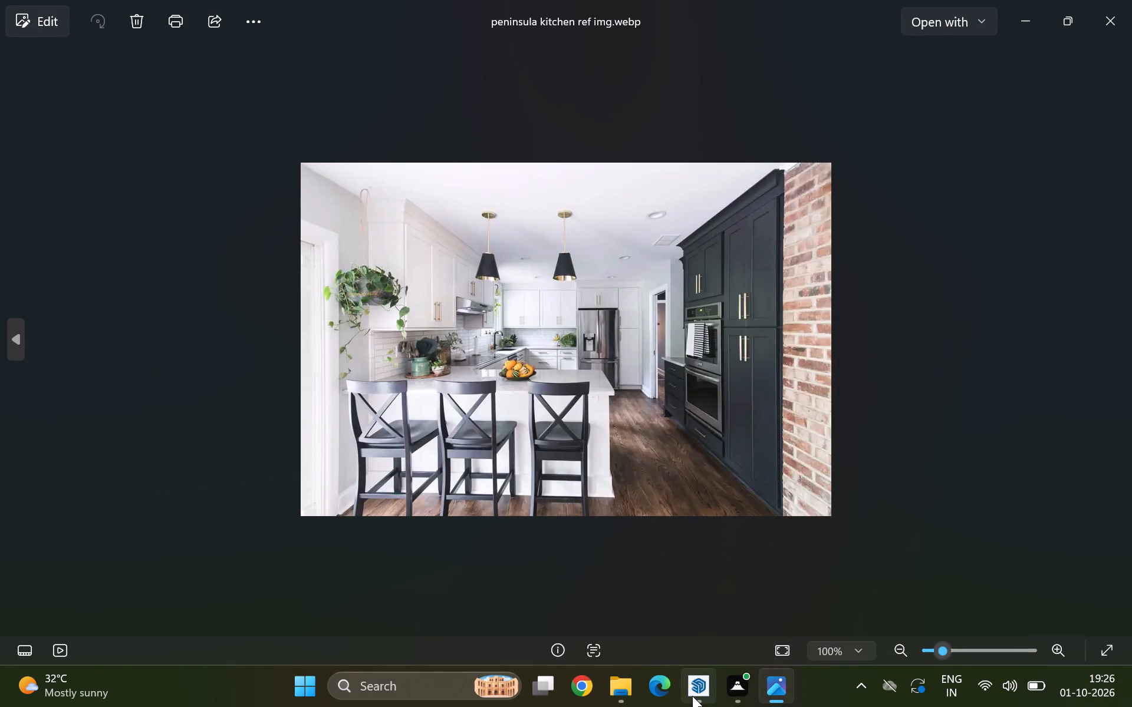
Switch to SketchUp and arrange the PENINSULA KITCHEN INTERNSHIP model window side by side with the kitchen reference image.
{"action": "left_click", "coordinate": [692, 696]}
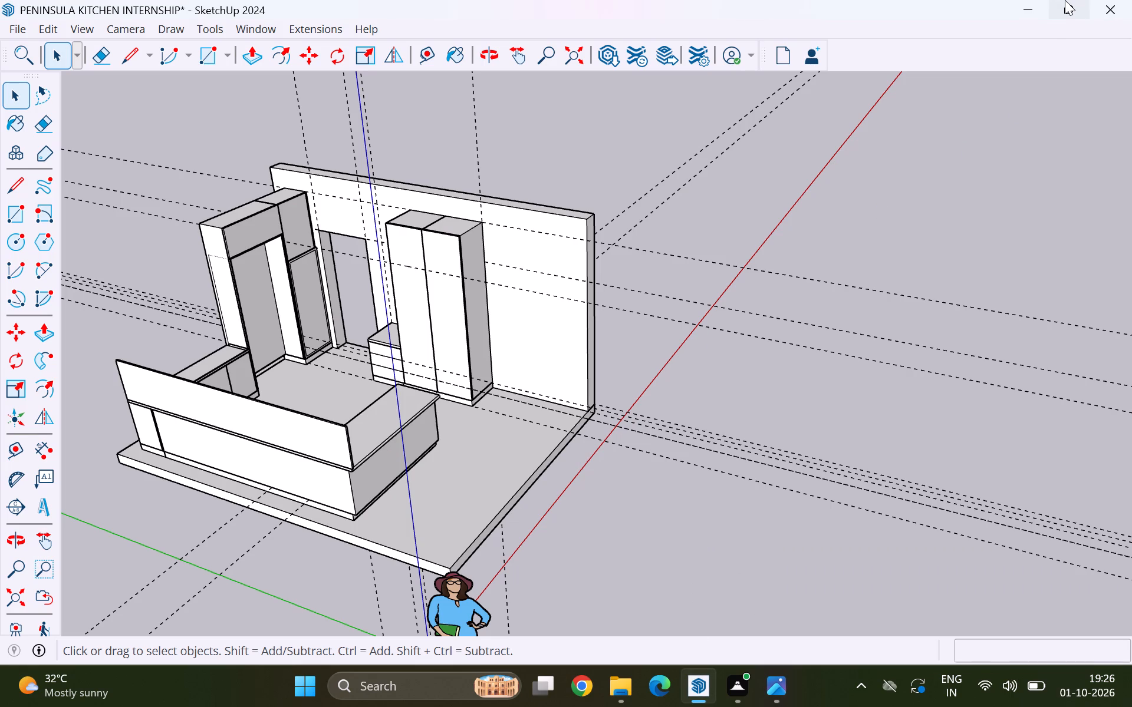
{"action": "left_click", "coordinate": [987, 55]}
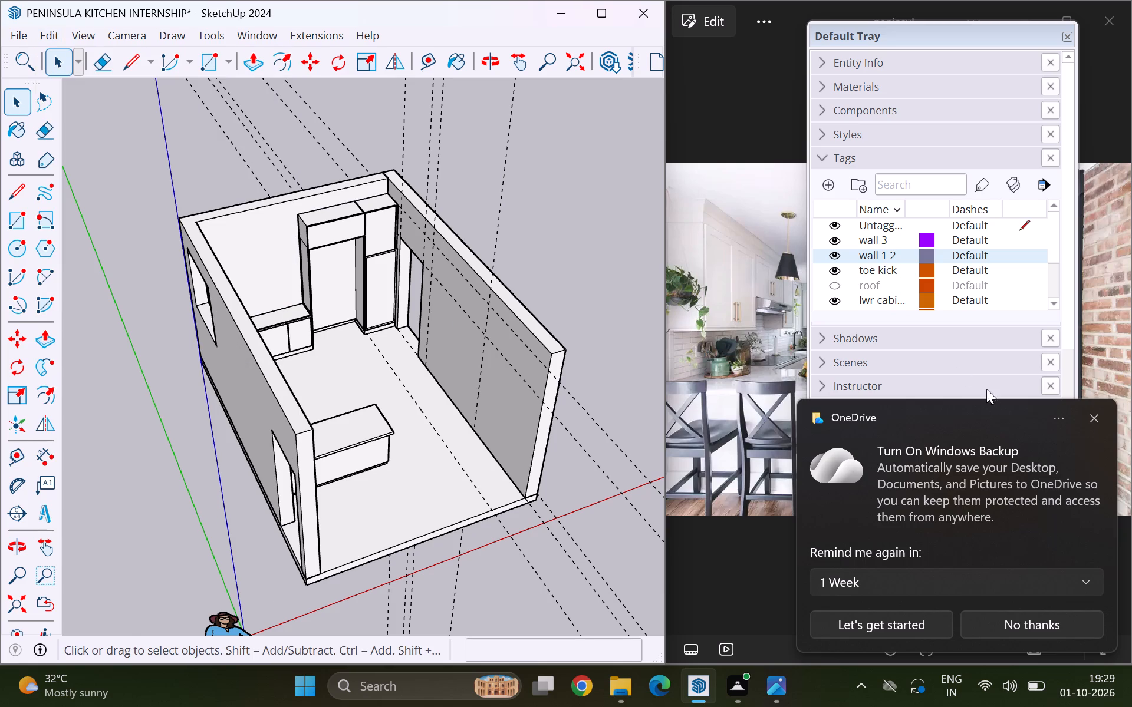
Dismiss the OneDrive backup reminder.
{"action": "left_click", "coordinate": [1092, 415]}
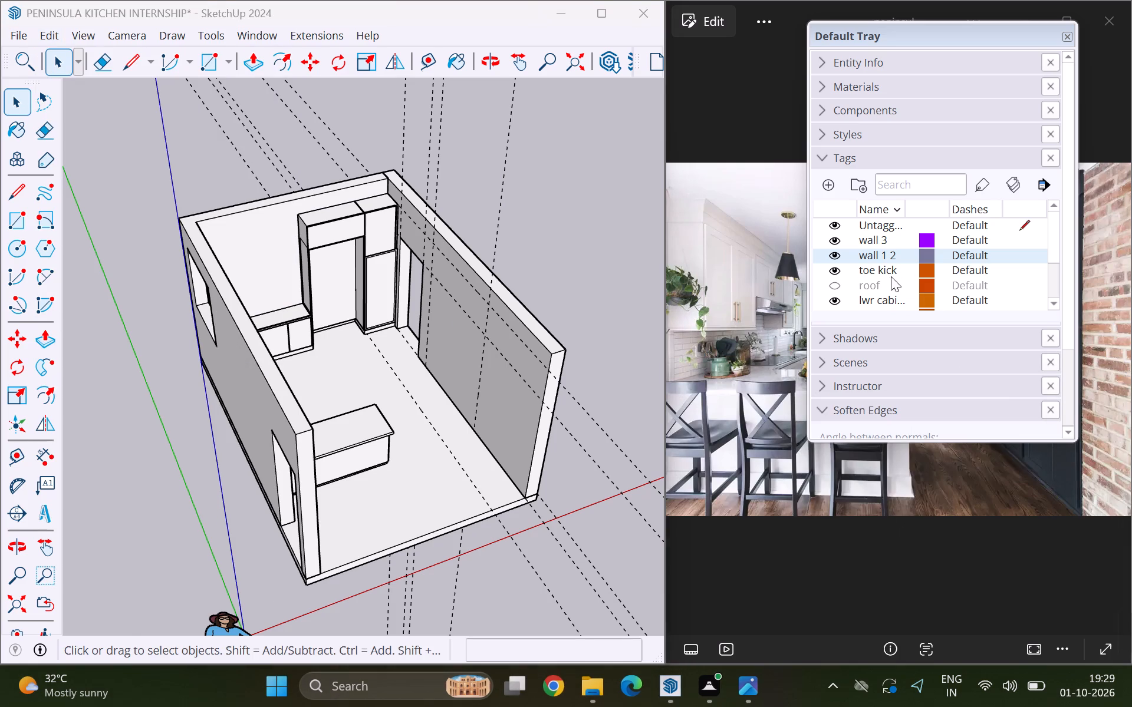
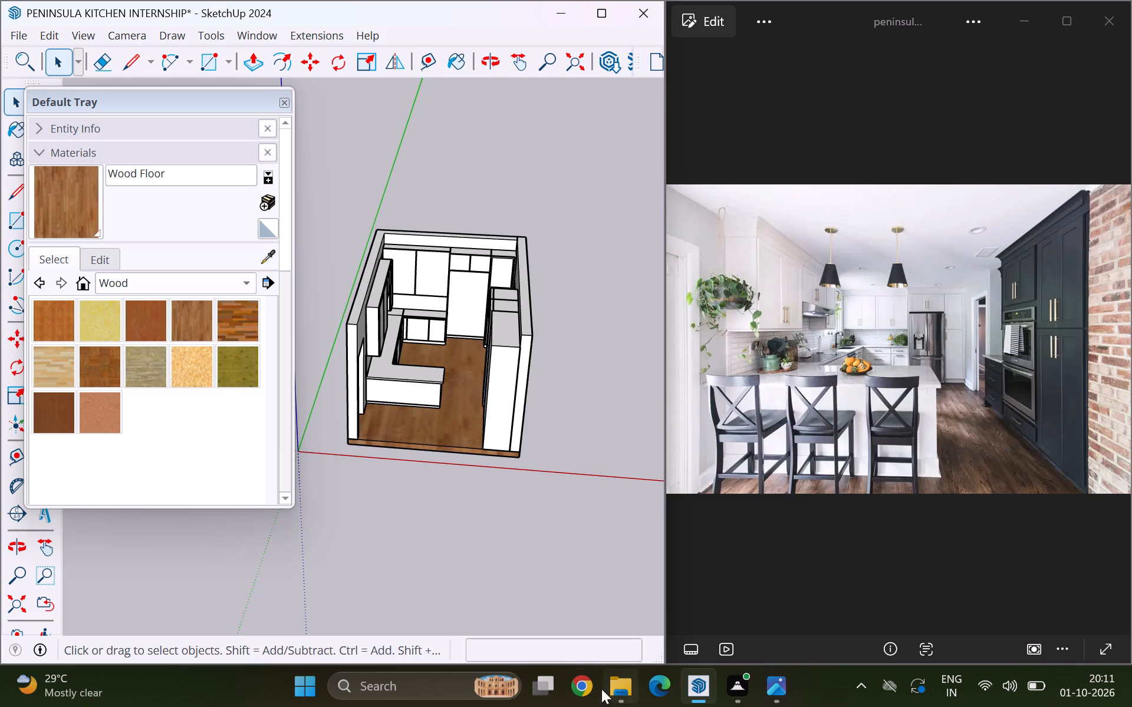
Switch to Chrome, search Google for "image colour picker" and open the imagecolorpicker.com result.
{"action": "left_click", "coordinate": [581, 687]}
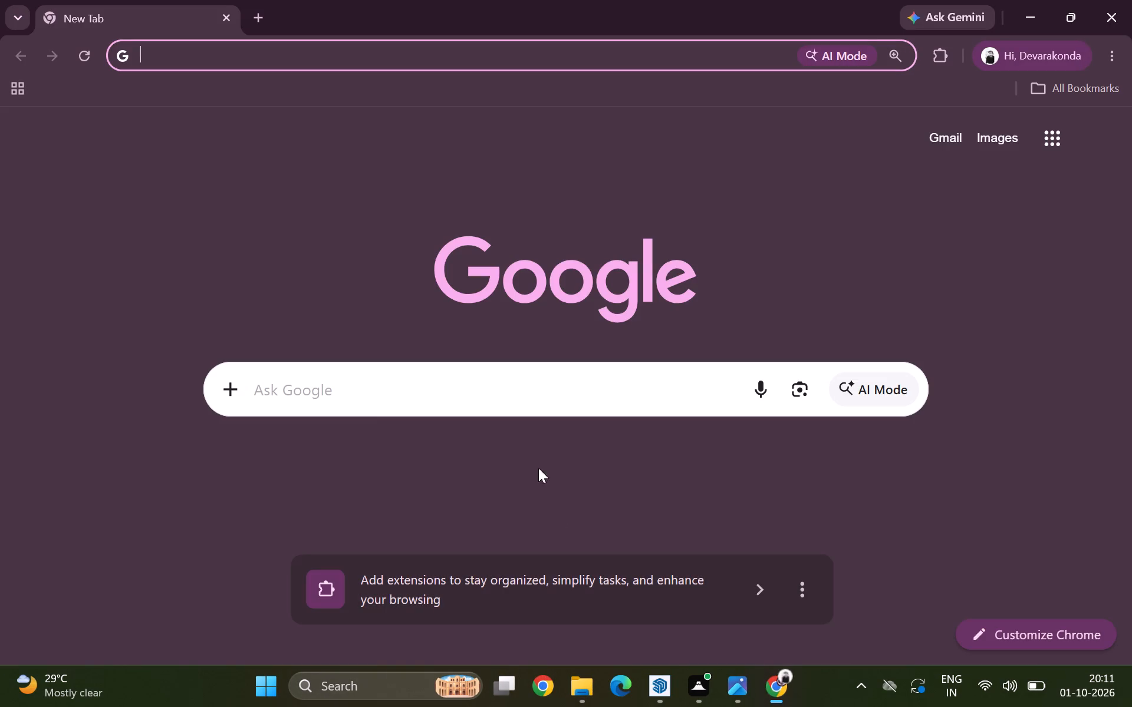
{"action": "left_click", "coordinate": [492, 398]}
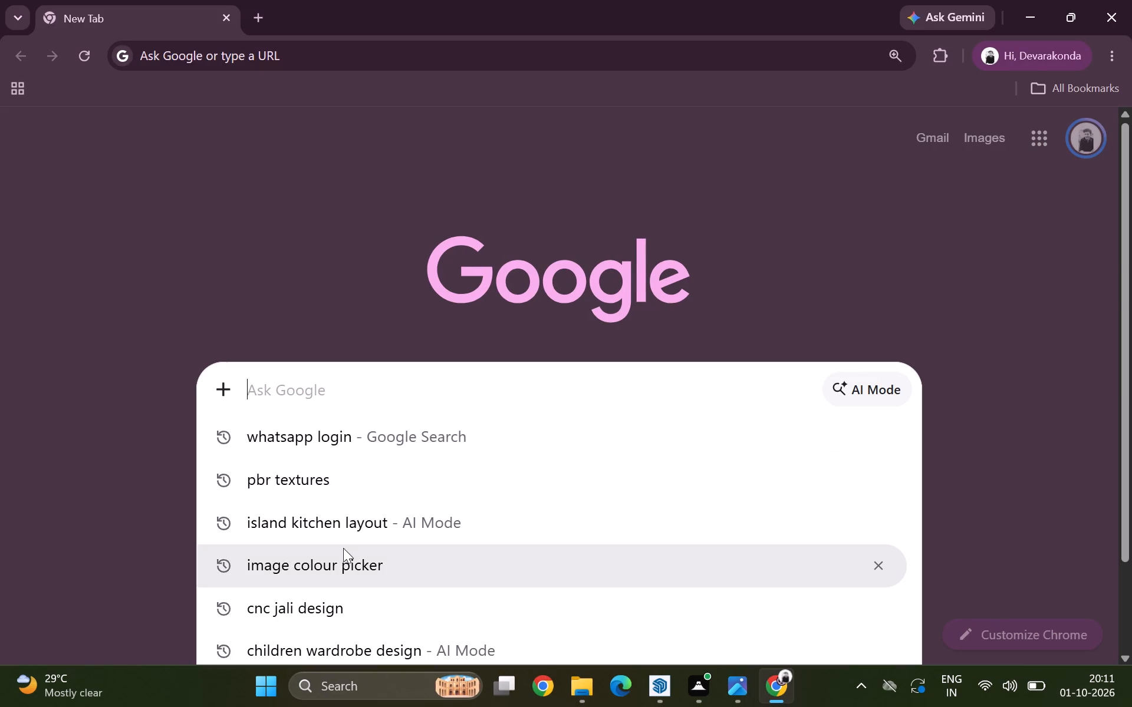
{"action": "left_click", "coordinate": [343, 560]}
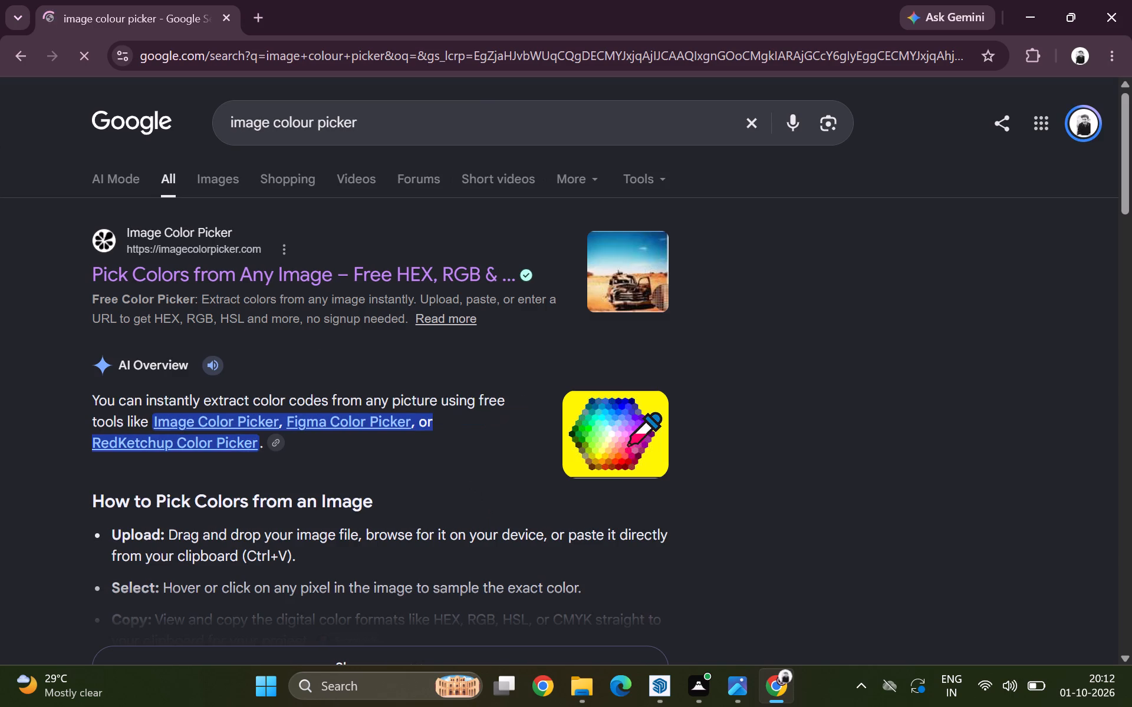
{"action": "left_click", "coordinate": [263, 273]}
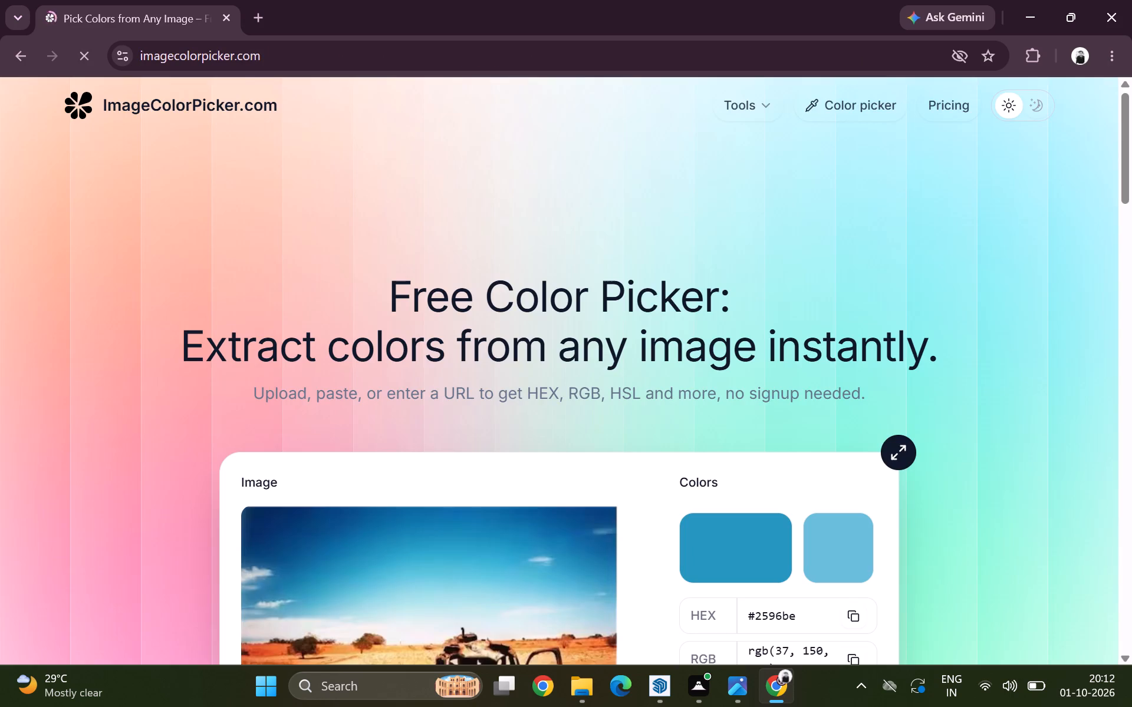
Load "peninsula kitchen ref img" from the Downloads folder into the image colour picker.
{"action": "scroll", "coordinate": [654, 415], "scroll_direction": "down", "scroll_amount": 17}
{"action": "scroll", "coordinate": [667, 448], "scroll_direction": "down", "scroll_amount": 5}
{"action": "scroll", "coordinate": [667, 449], "scroll_direction": "up", "scroll_amount": 17}
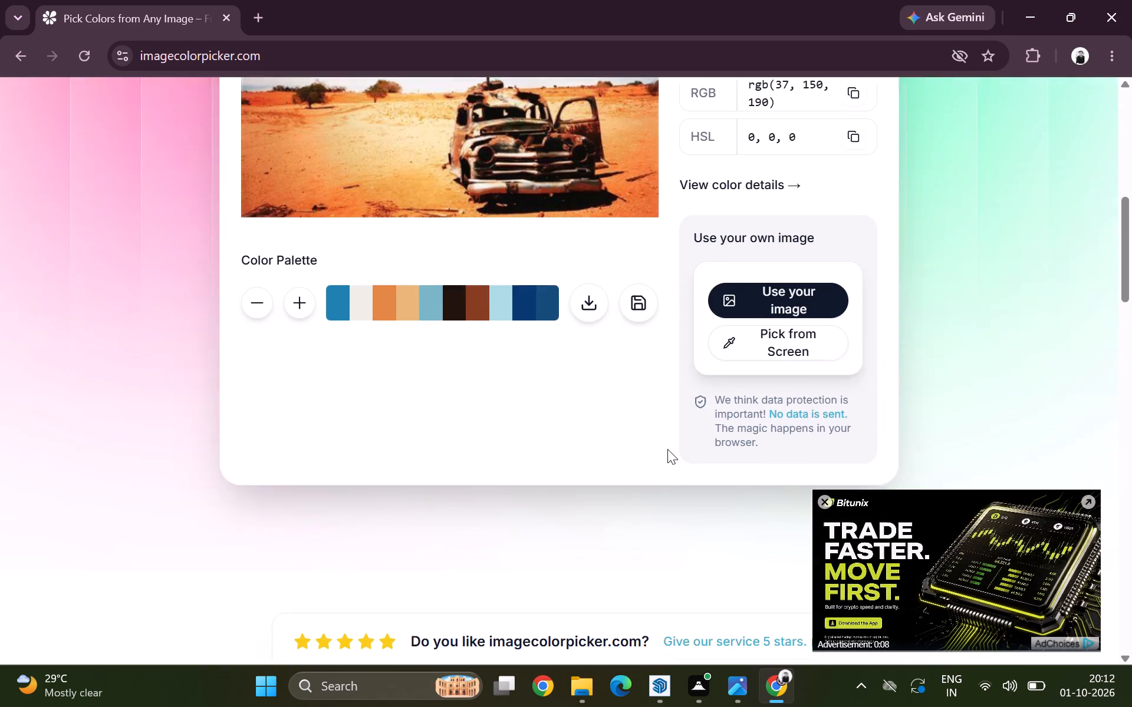
{"action": "left_click", "coordinate": [761, 441]}
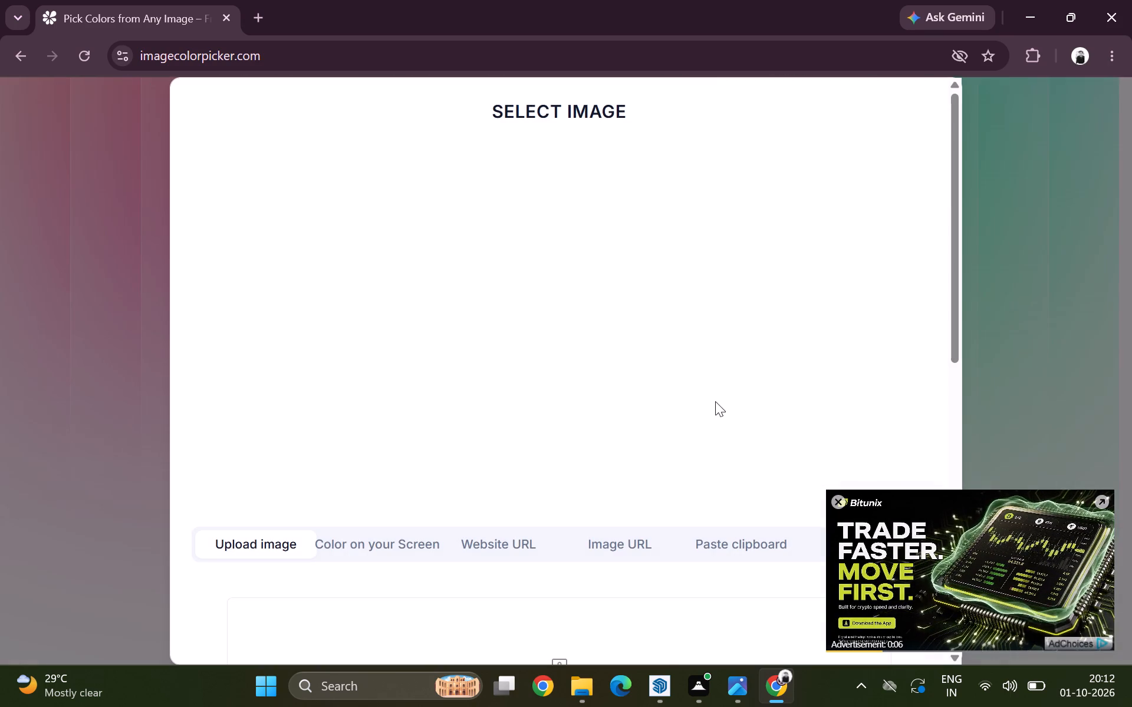
{"action": "scroll", "coordinate": [541, 439], "scroll_direction": "down", "scroll_amount": 6}
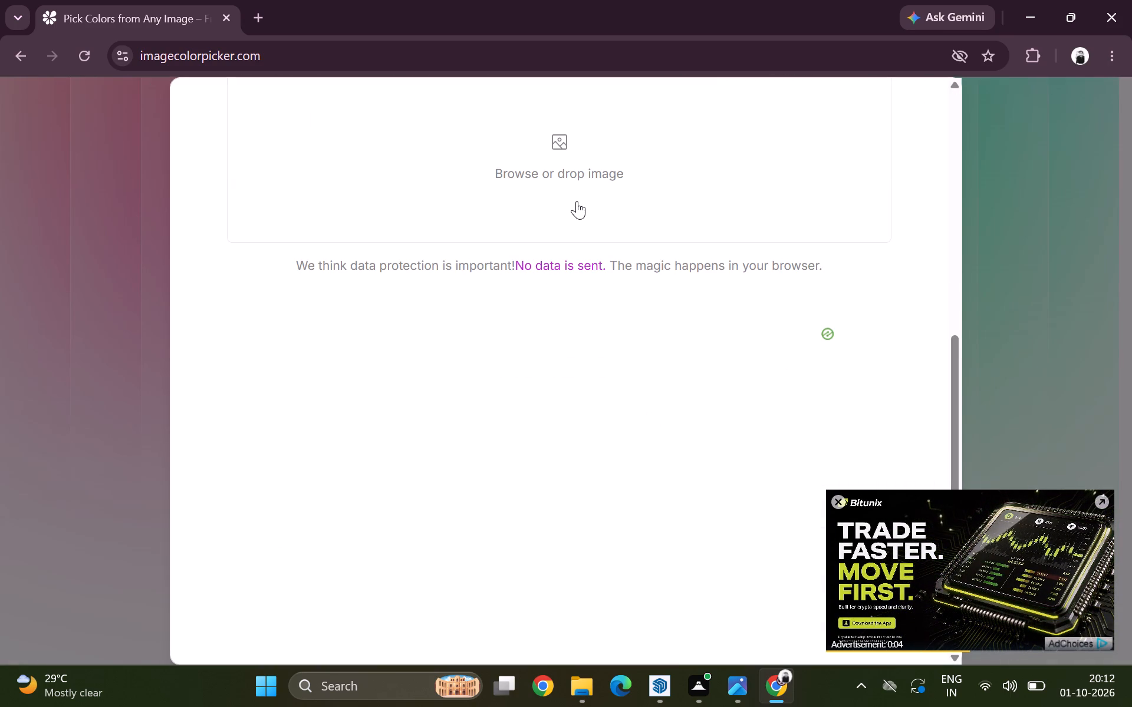
{"action": "left_click", "coordinate": [581, 173]}
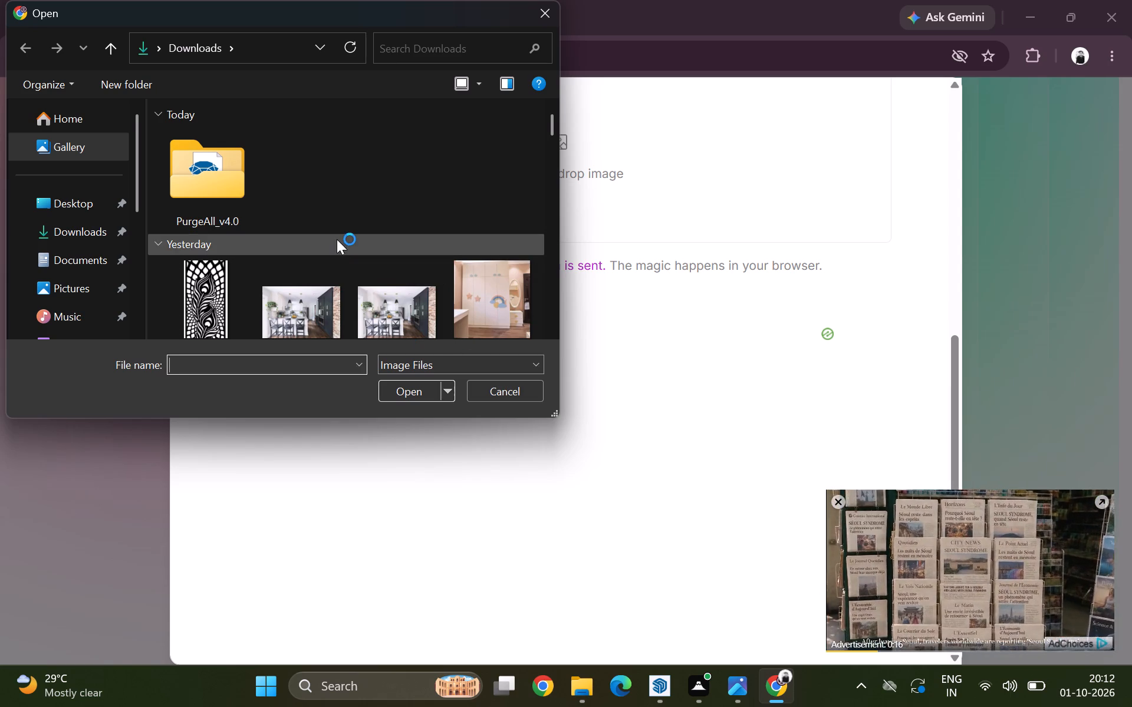
{"action": "scroll", "coordinate": [345, 245], "scroll_direction": "down", "scroll_amount": 3}
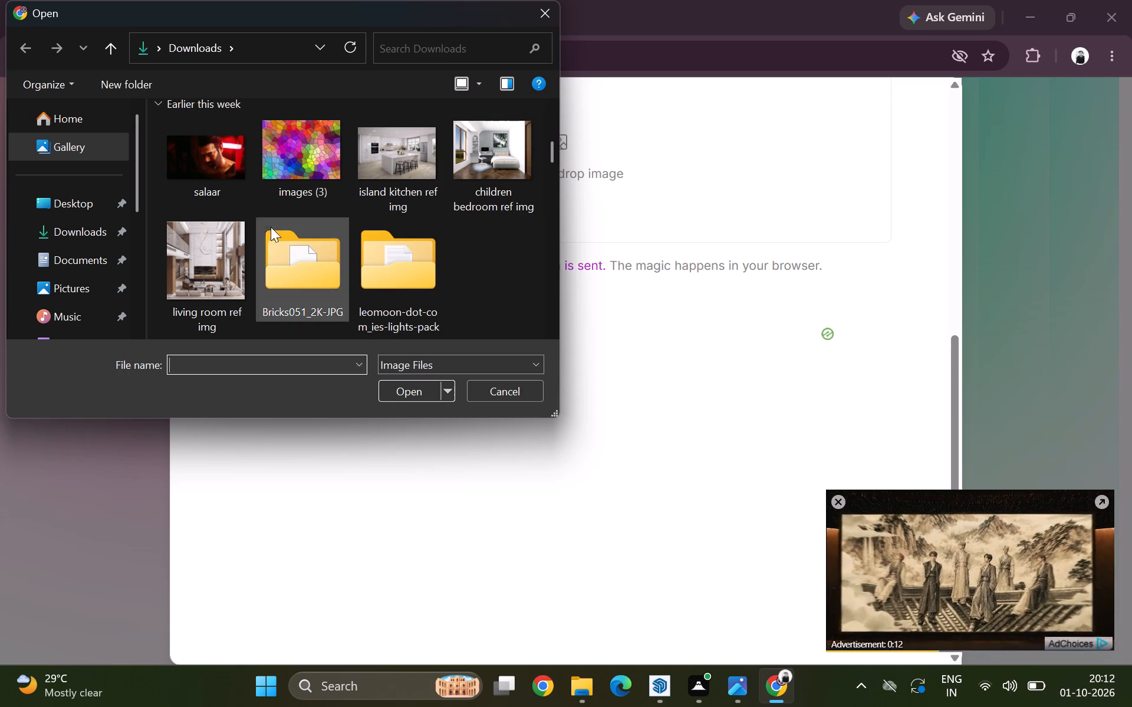
{"action": "scroll", "coordinate": [313, 246], "scroll_direction": "up", "scroll_amount": 3}
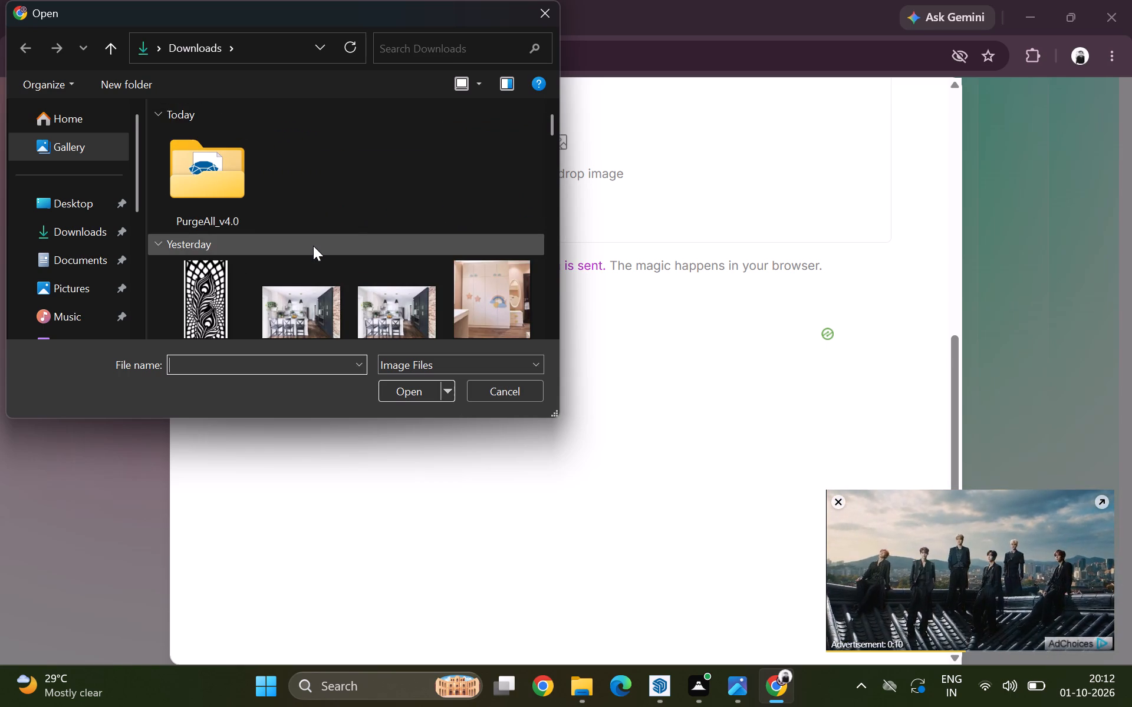
{"action": "scroll", "coordinate": [313, 246], "scroll_direction": "down", "scroll_amount": 1}
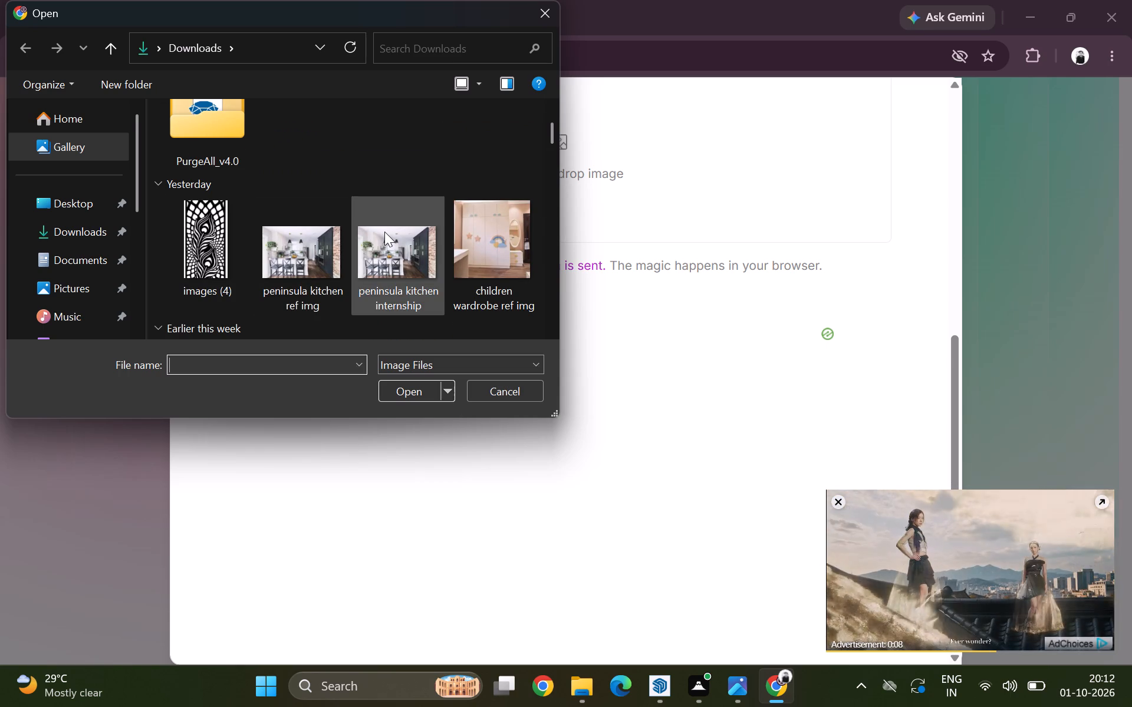
{"action": "left_click", "coordinate": [318, 249]}
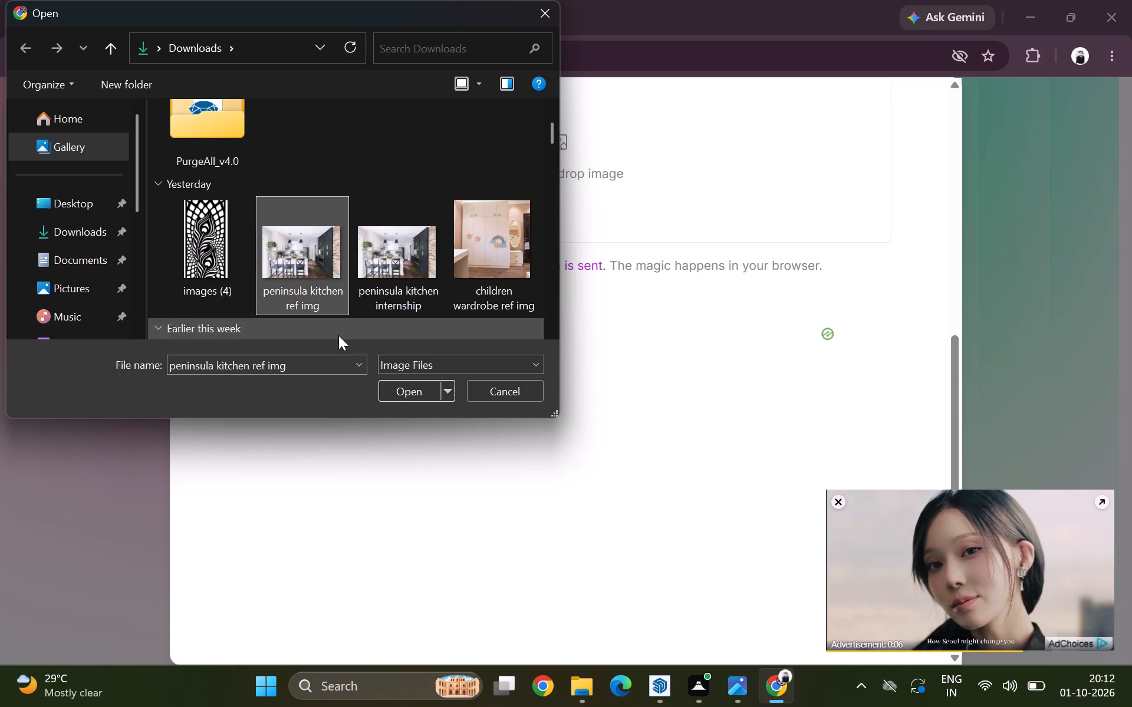
{"action": "left_click", "coordinate": [399, 390]}
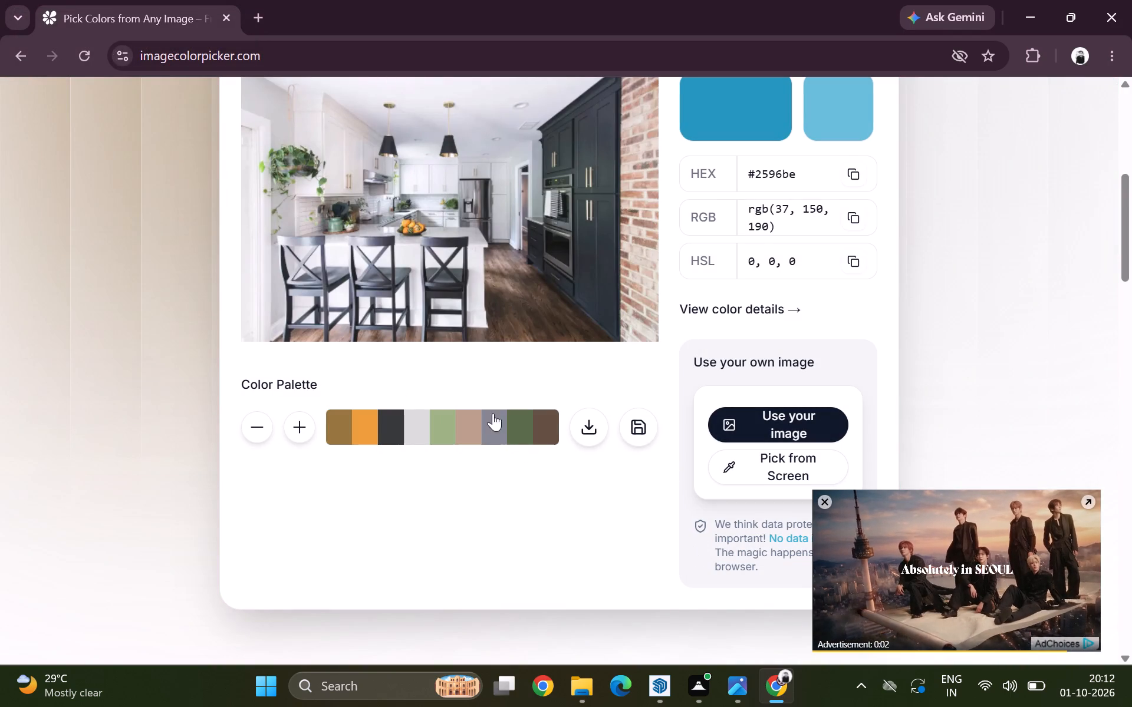
Sample the white wall cabinets beside the hanging plant in the kitchen photo, picking #e3e1e0.
{"action": "scroll", "coordinate": [487, 397], "scroll_direction": "up", "scroll_amount": 3}
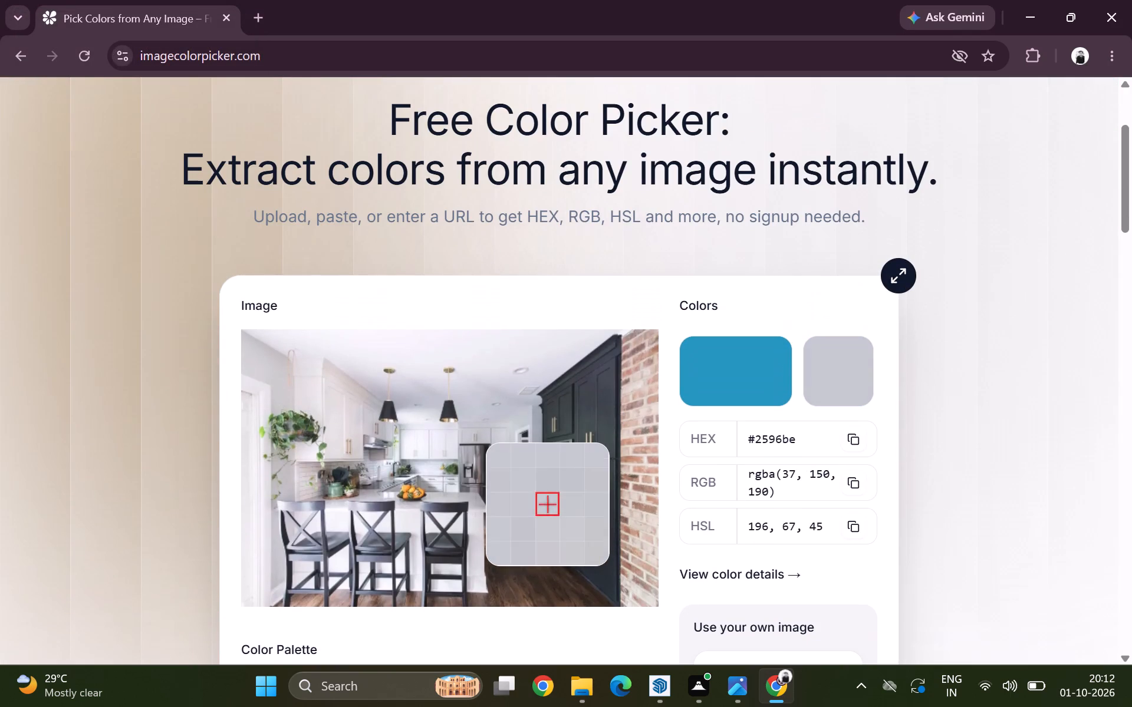
{"action": "scroll", "coordinate": [329, 396], "scroll_direction": "up", "scroll_amount": 4}
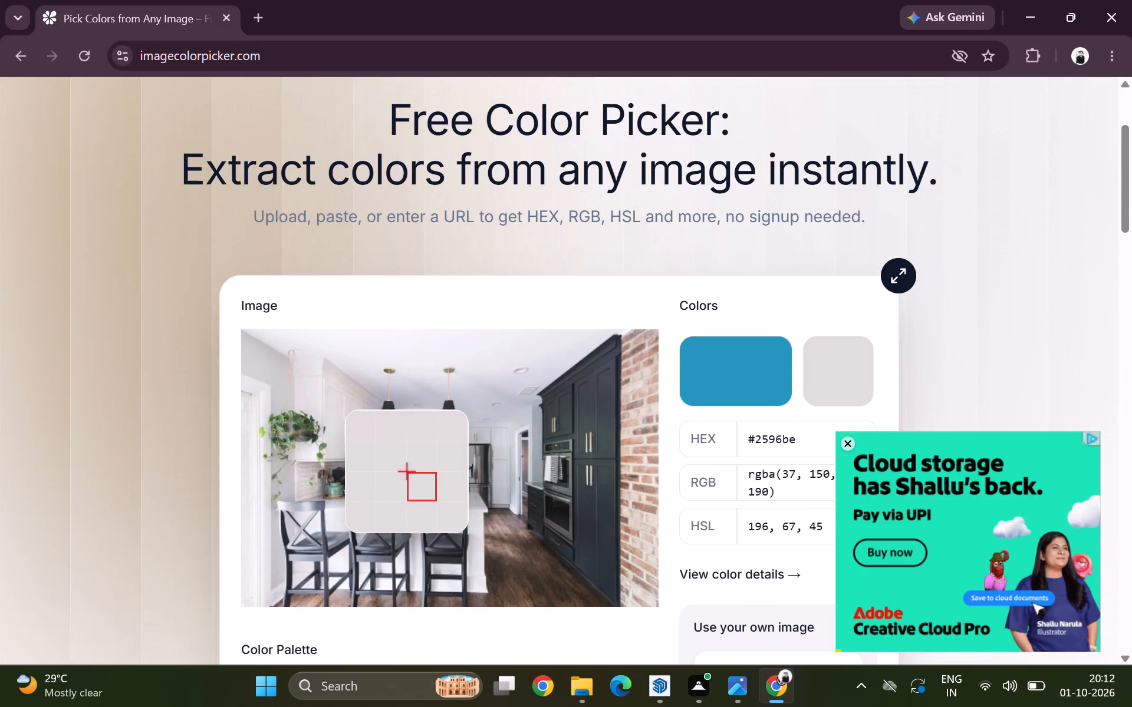
{"action": "left_click", "coordinate": [332, 399]}
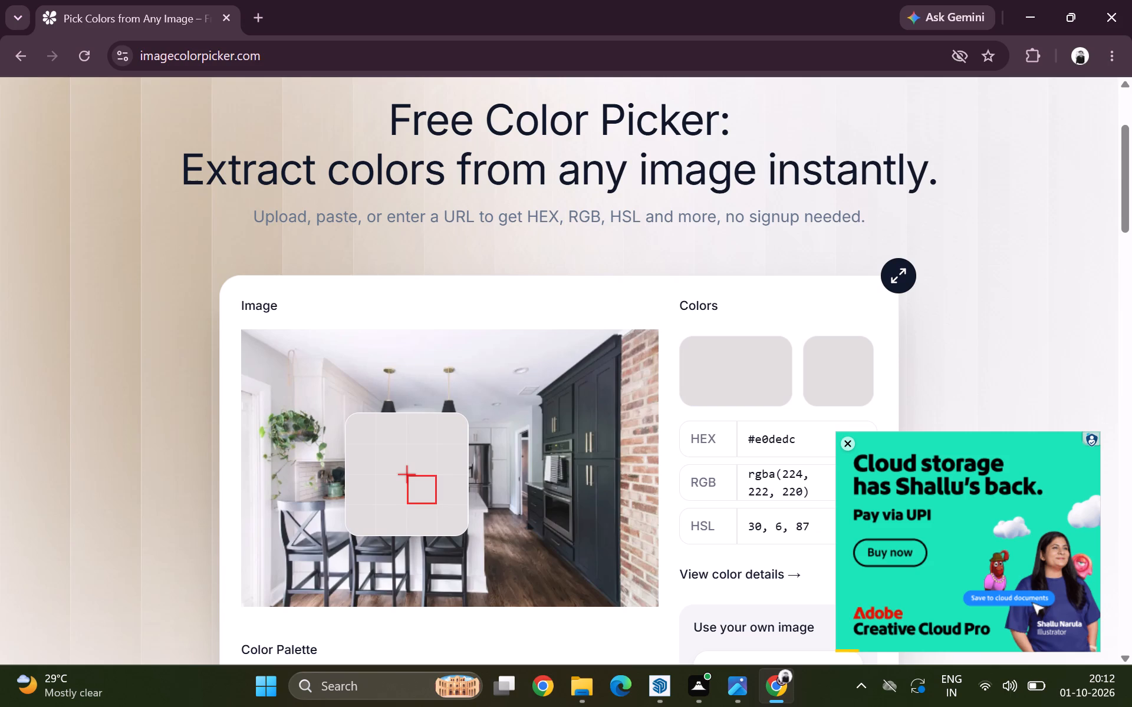
{"action": "key", "text": "space"}
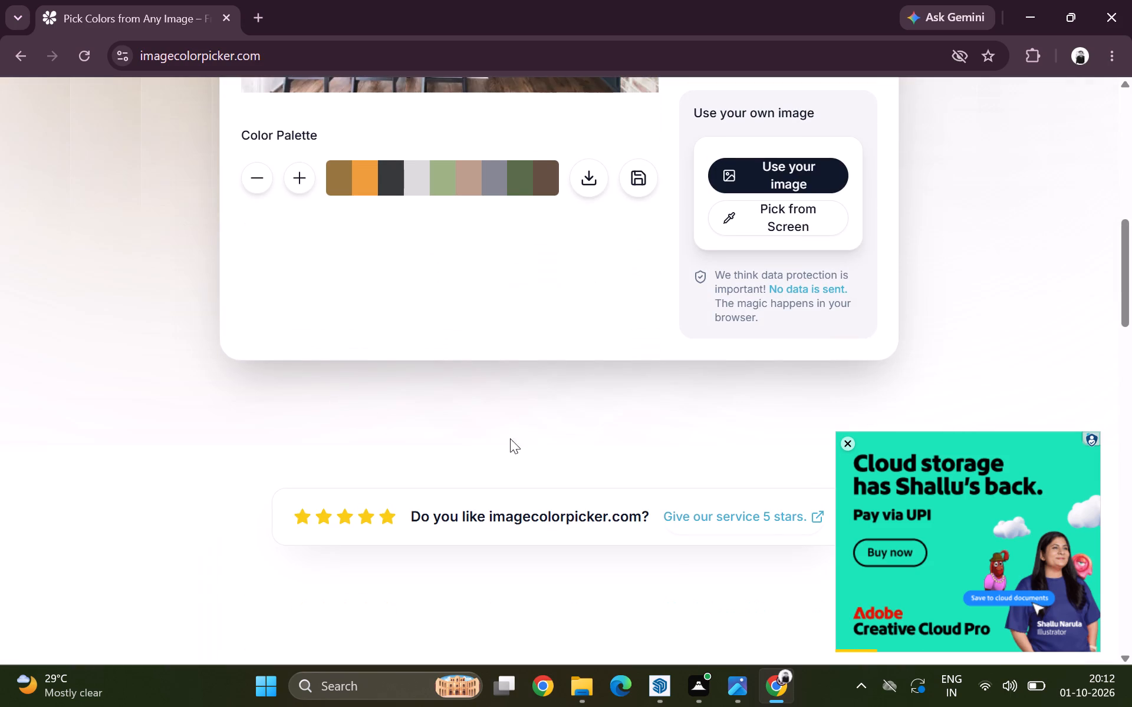
{"action": "left_click", "coordinate": [848, 439]}
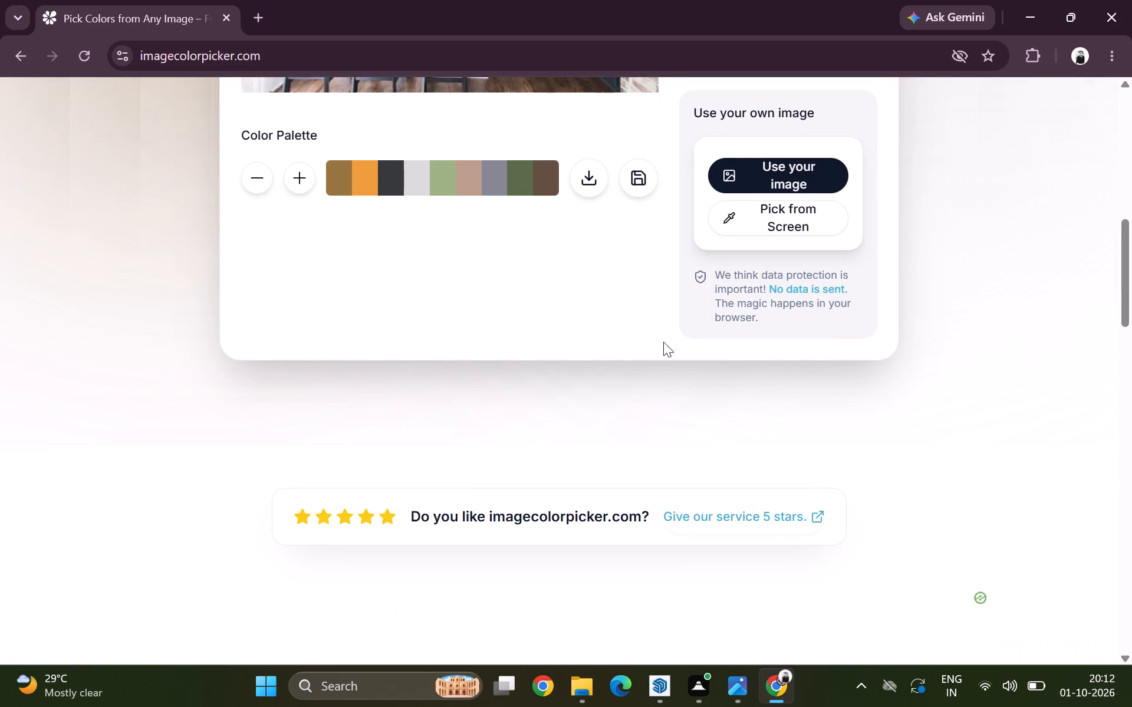
{"action": "scroll", "coordinate": [653, 332], "scroll_direction": "up", "scroll_amount": 5}
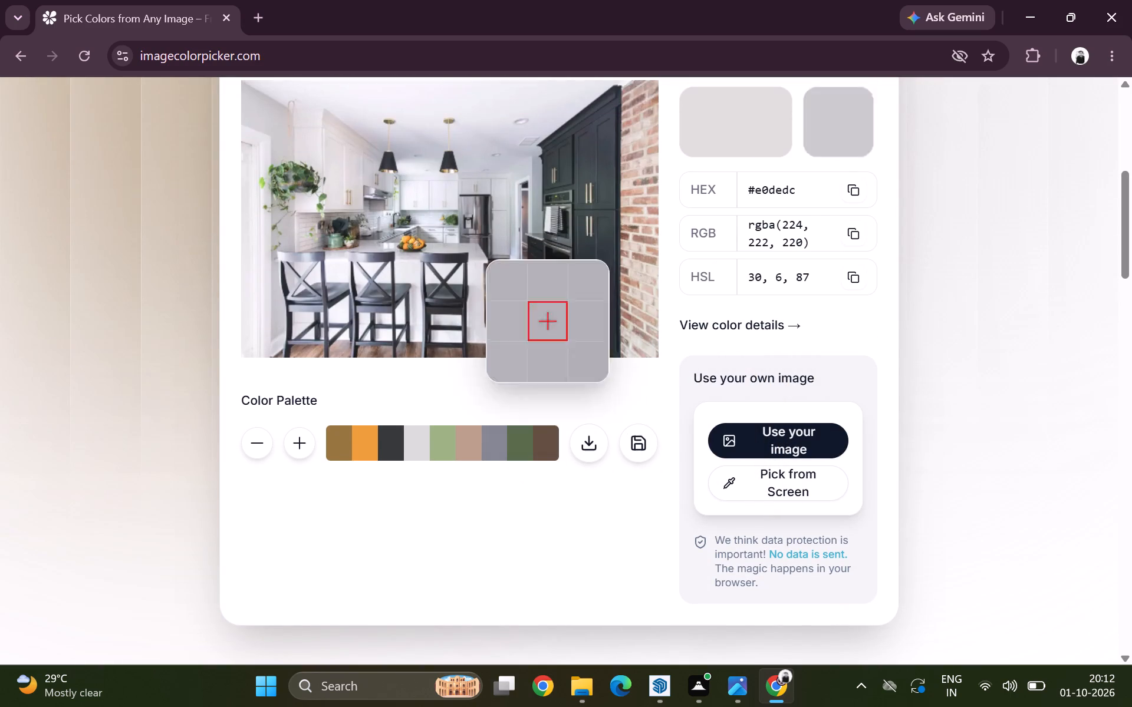
{"action": "left_click", "coordinate": [337, 163]}
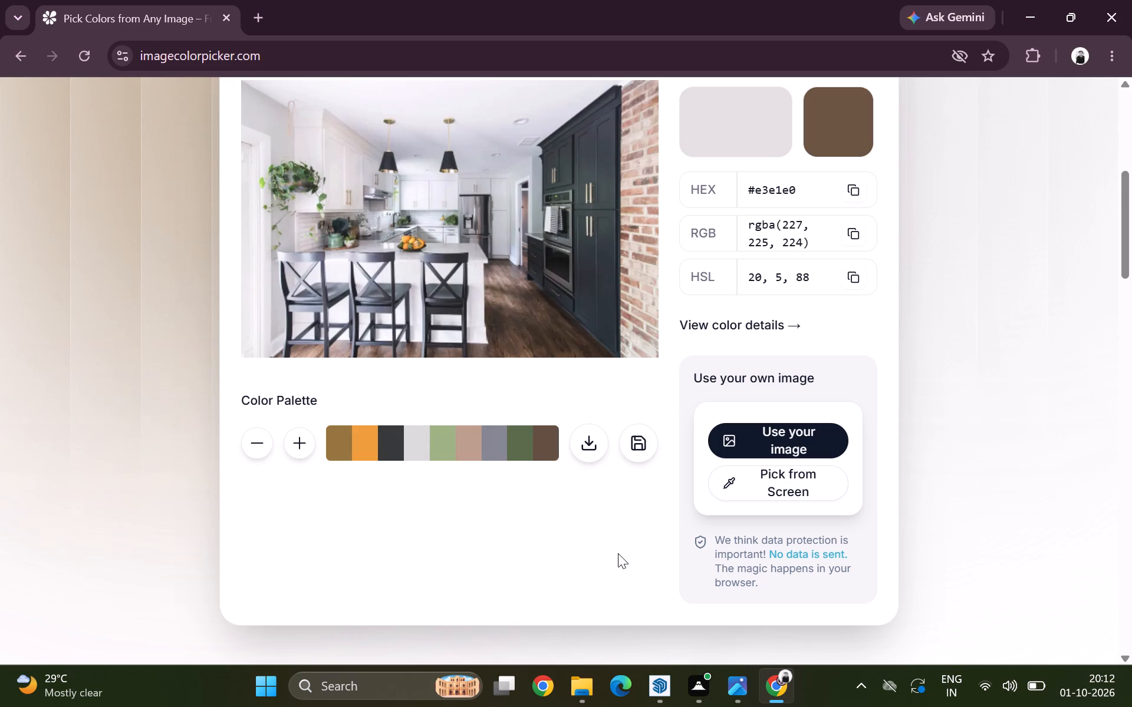
Dismiss the full-page advertisement and pick #6c6358 from the screen, over the back counter area of the kitchen photo.
{"action": "left_click", "coordinate": [656, 688]}
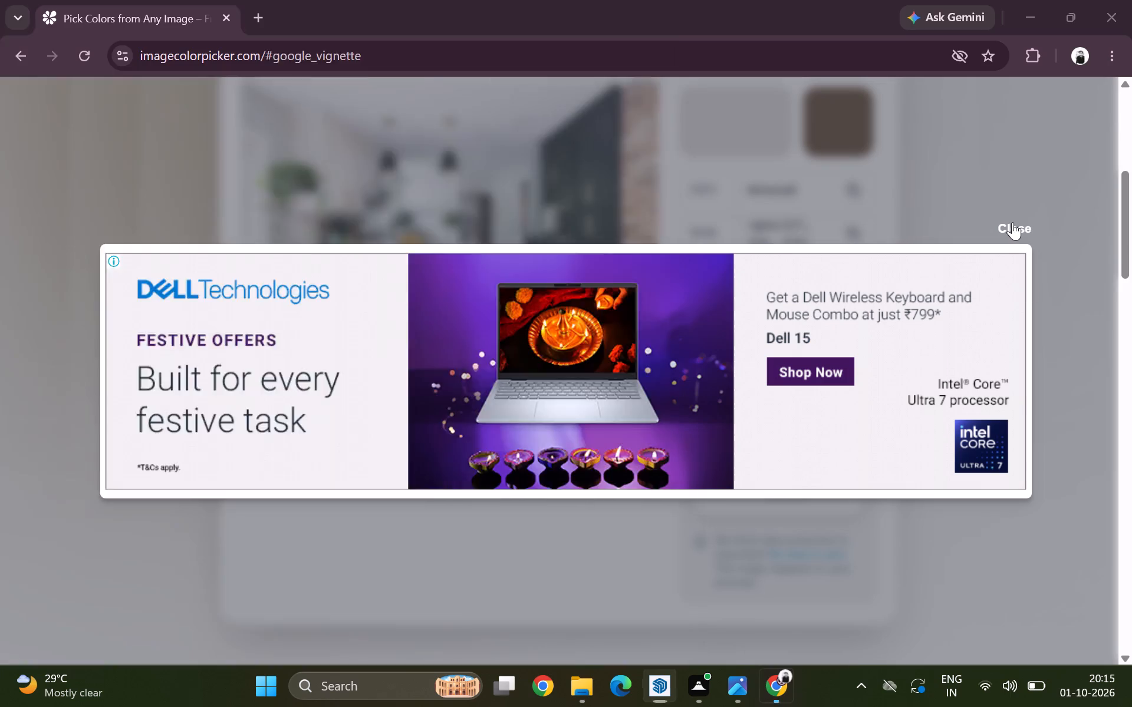
{"action": "left_click", "coordinate": [1012, 222]}
{"action": "left_click", "coordinate": [765, 480]}
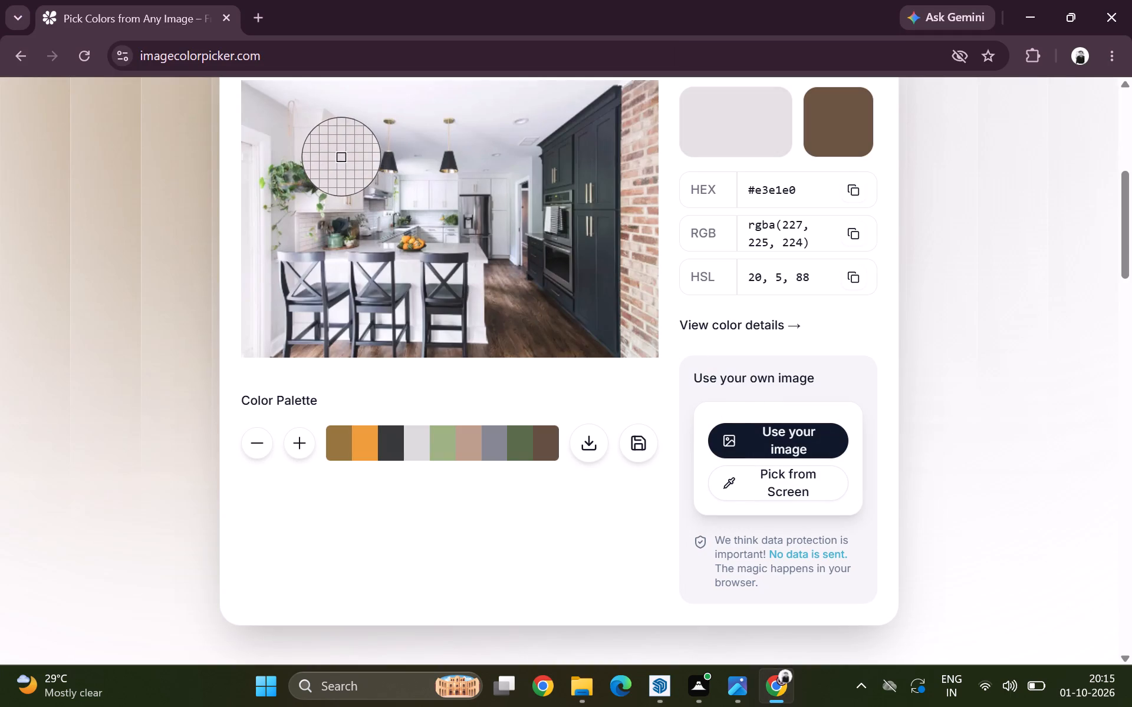
{"action": "middle_click_drag", "start_coordinate": [404, 201], "coordinate": [356, 240]}
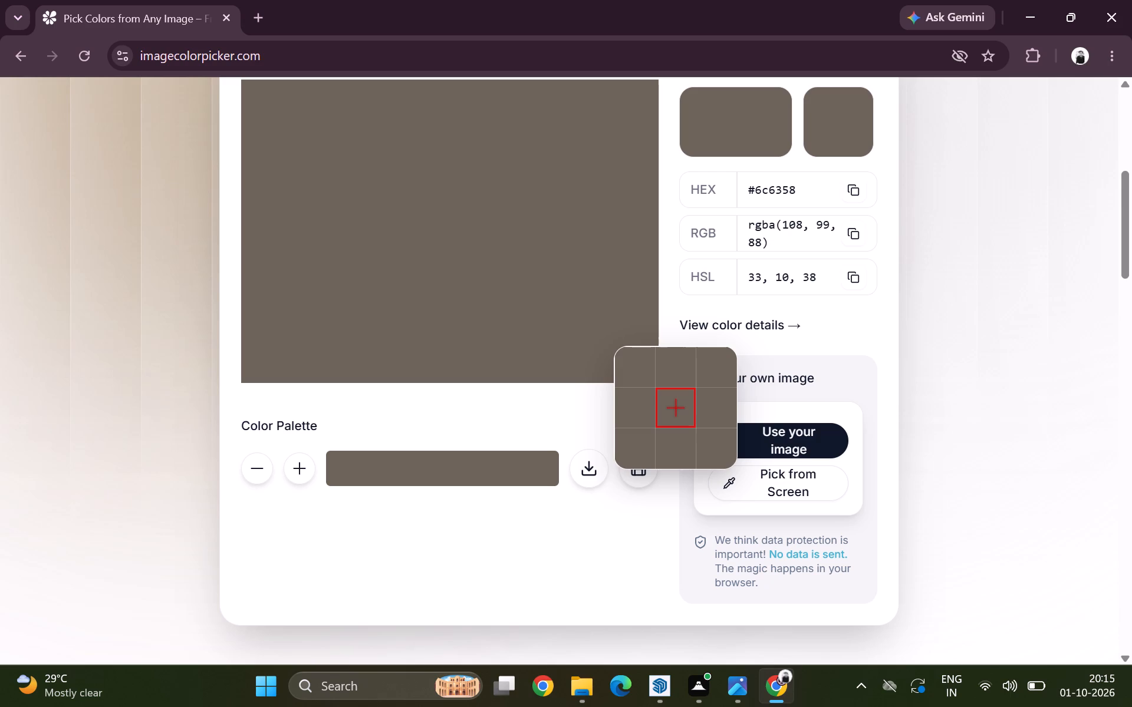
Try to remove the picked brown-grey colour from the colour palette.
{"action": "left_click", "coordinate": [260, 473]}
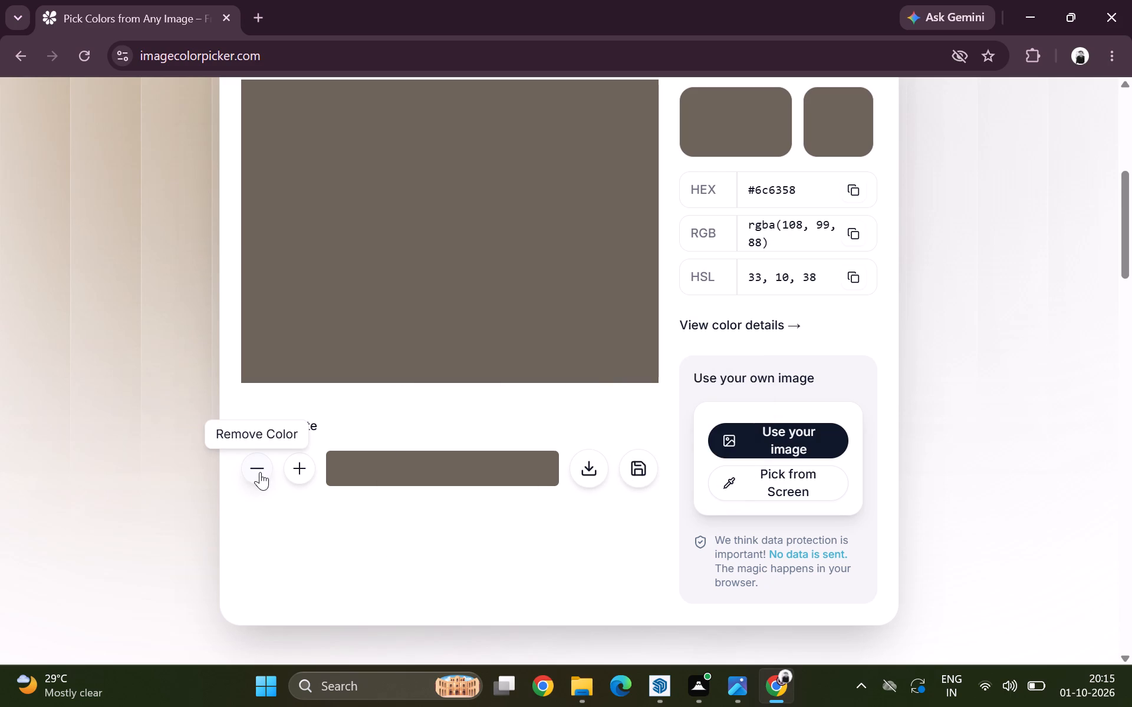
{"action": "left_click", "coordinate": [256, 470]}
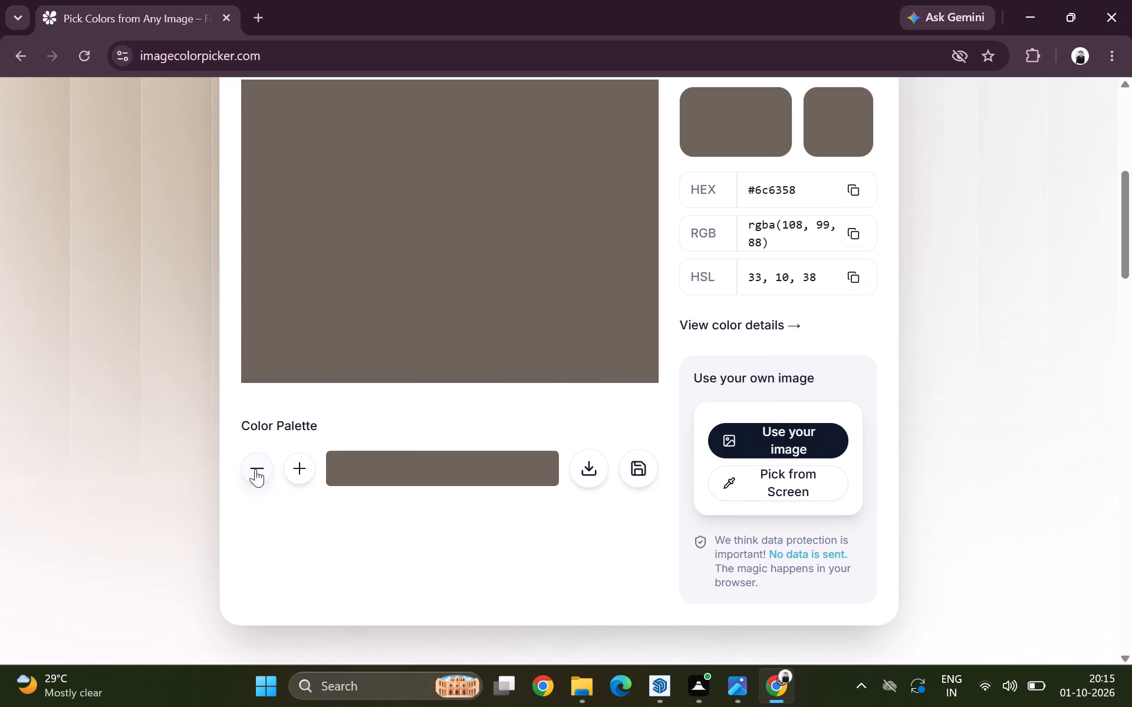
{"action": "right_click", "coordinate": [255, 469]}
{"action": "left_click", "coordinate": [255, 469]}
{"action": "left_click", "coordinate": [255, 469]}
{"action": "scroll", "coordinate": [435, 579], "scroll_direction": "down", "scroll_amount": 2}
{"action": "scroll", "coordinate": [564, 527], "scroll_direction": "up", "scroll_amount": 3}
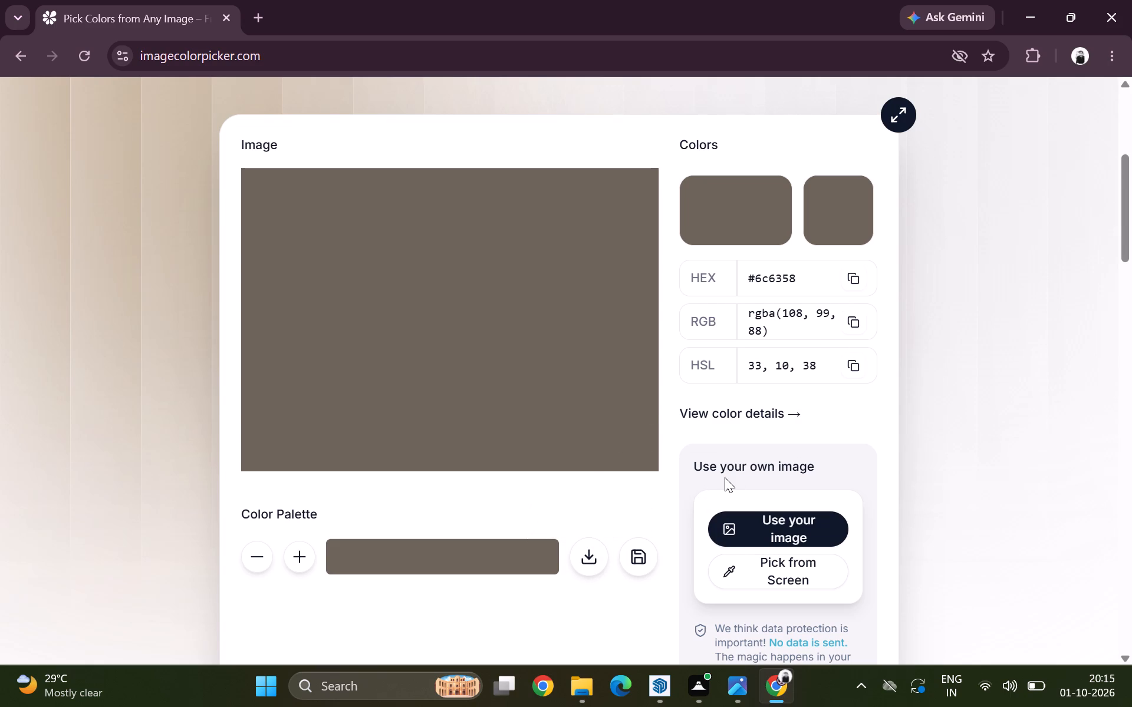
Open the colour details page for #6c6358 and examine its colour conversions.
{"action": "left_click", "coordinate": [802, 417]}
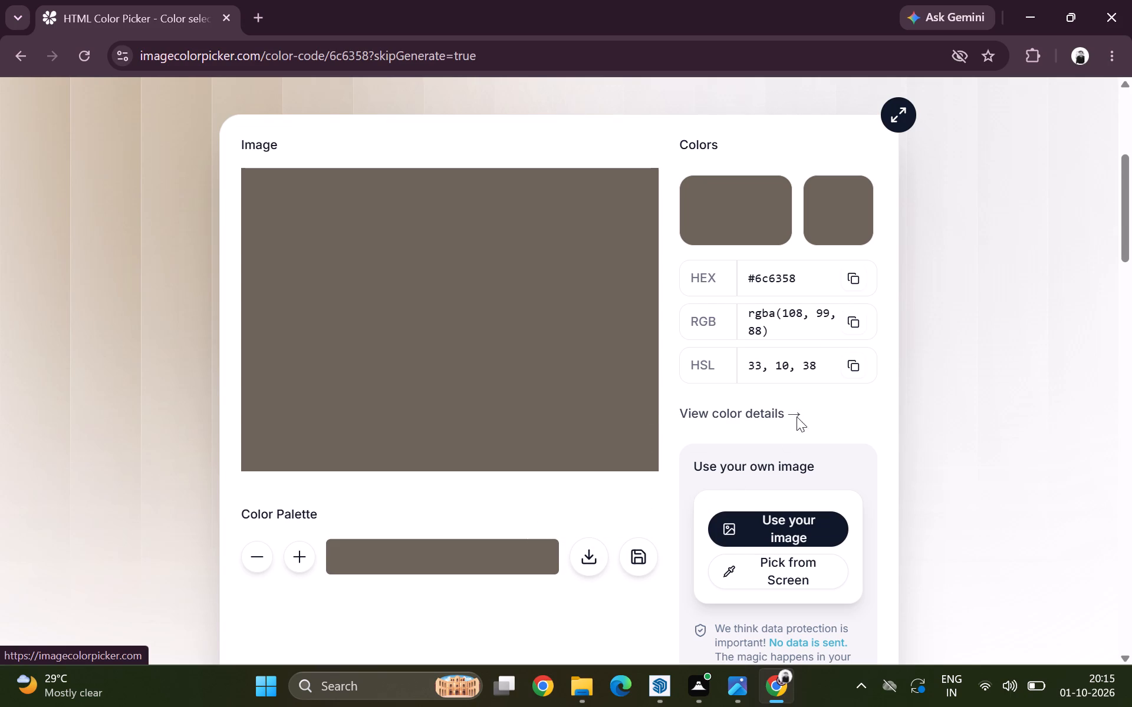
{"action": "scroll", "coordinate": [461, 394], "scroll_direction": "down", "scroll_amount": 2}
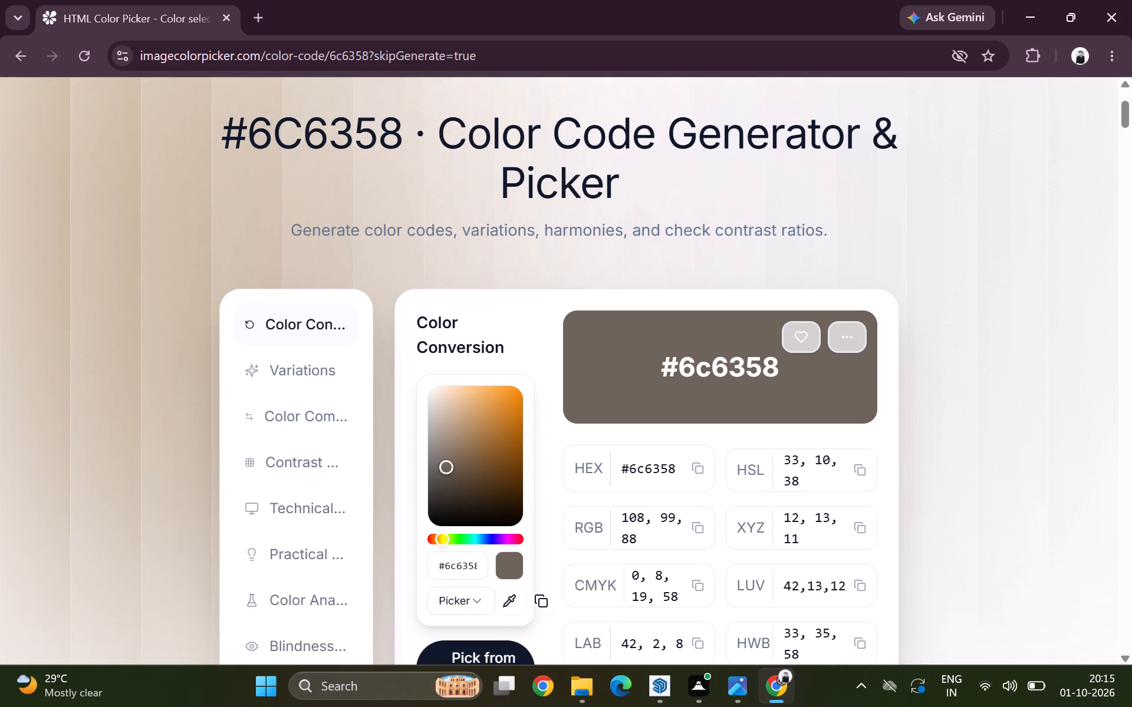
{"action": "scroll", "coordinate": [473, 424], "scroll_direction": "down", "scroll_amount": 2}
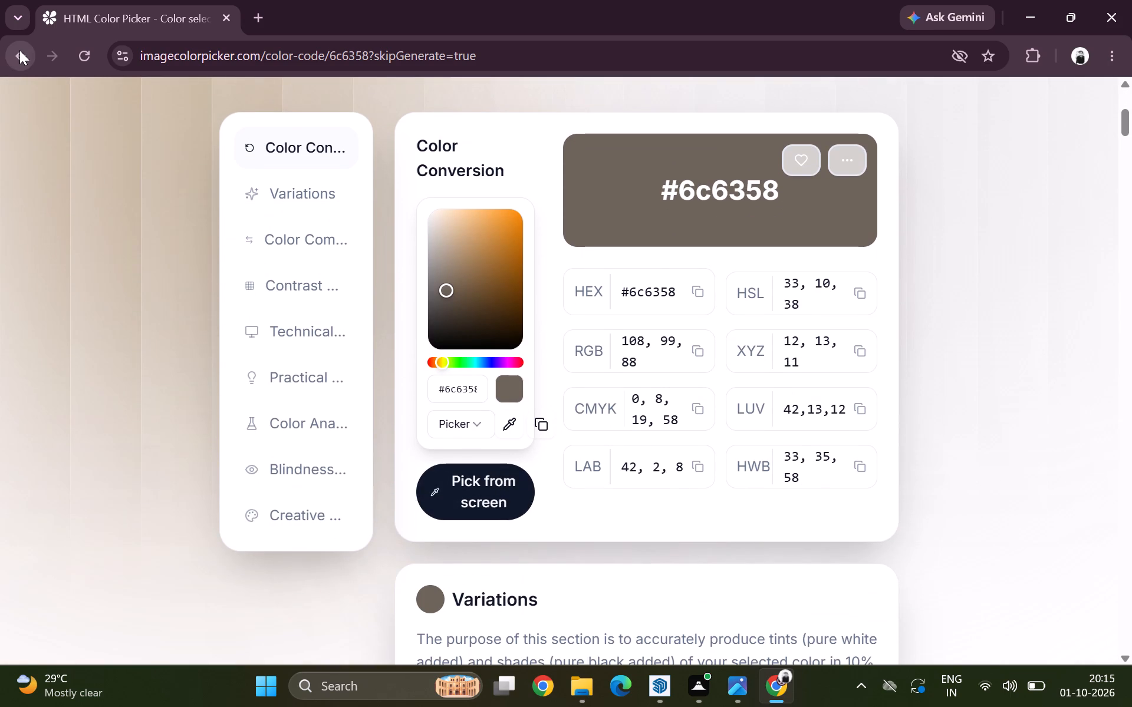
Leave the #6c6358 colour details page and reopen the image colour picker from the Google search results.
{"action": "left_click", "coordinate": [19, 50]}
{"action": "scroll", "coordinate": [555, 442], "scroll_direction": "up", "scroll_amount": 3}
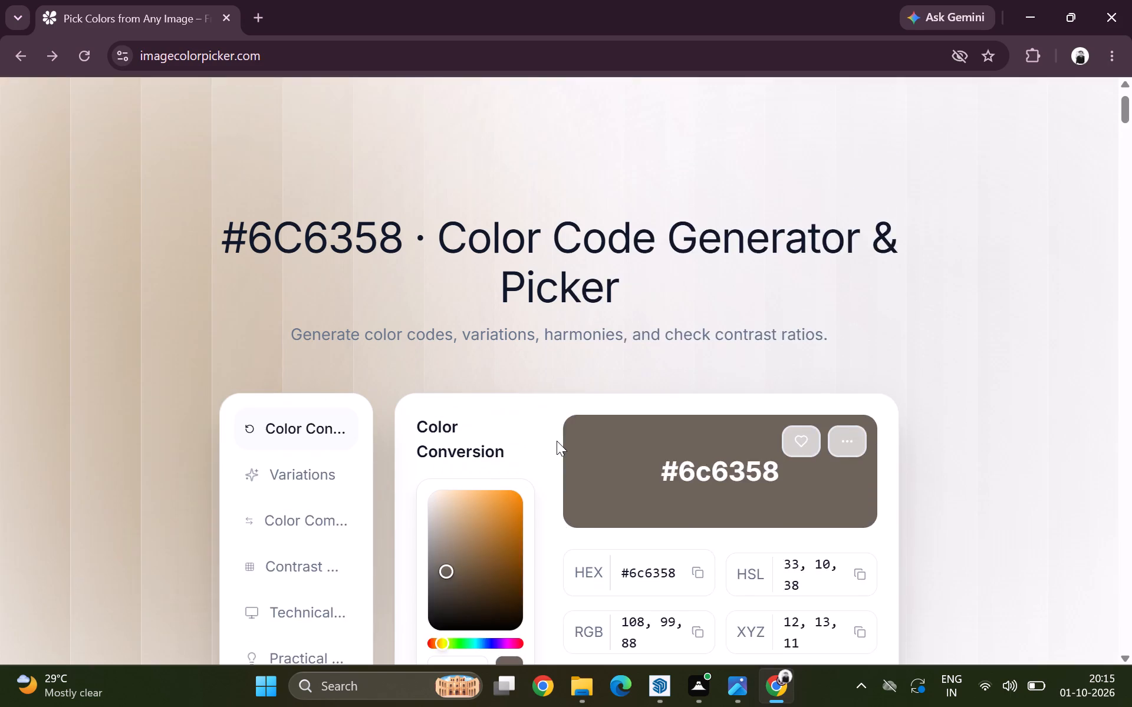
{"action": "scroll", "coordinate": [557, 441], "scroll_direction": "up", "scroll_amount": 5}
{"action": "left_click", "coordinate": [21, 54]}
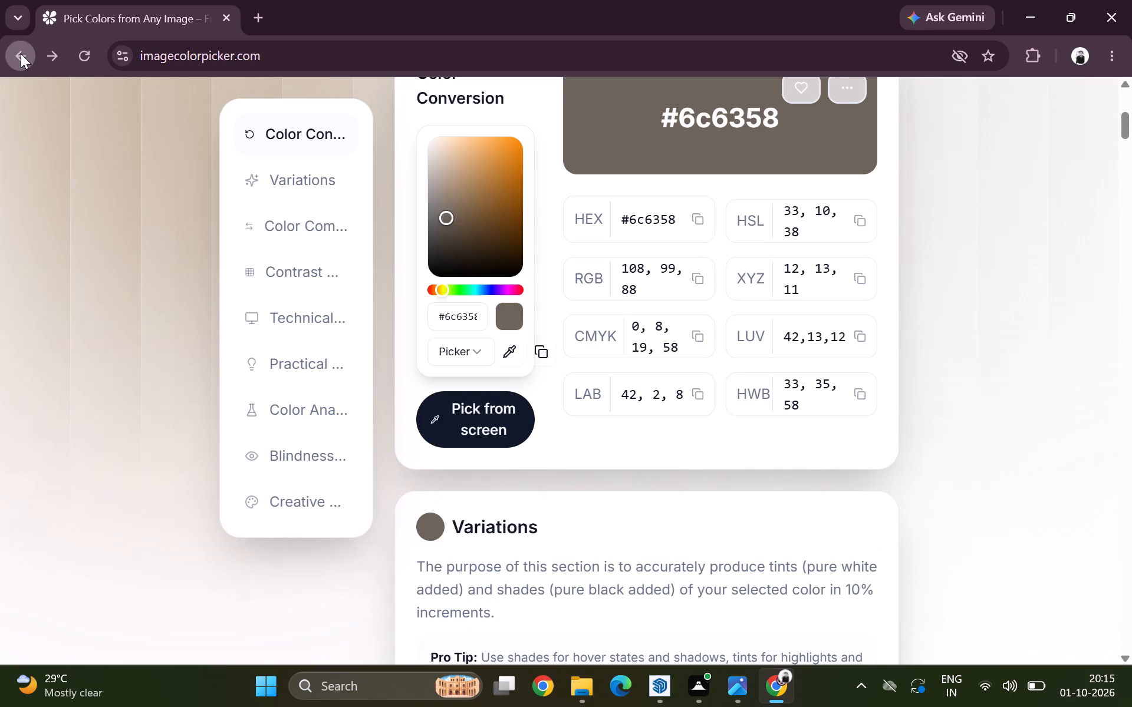
{"action": "scroll", "coordinate": [525, 490], "scroll_direction": "up", "scroll_amount": 5}
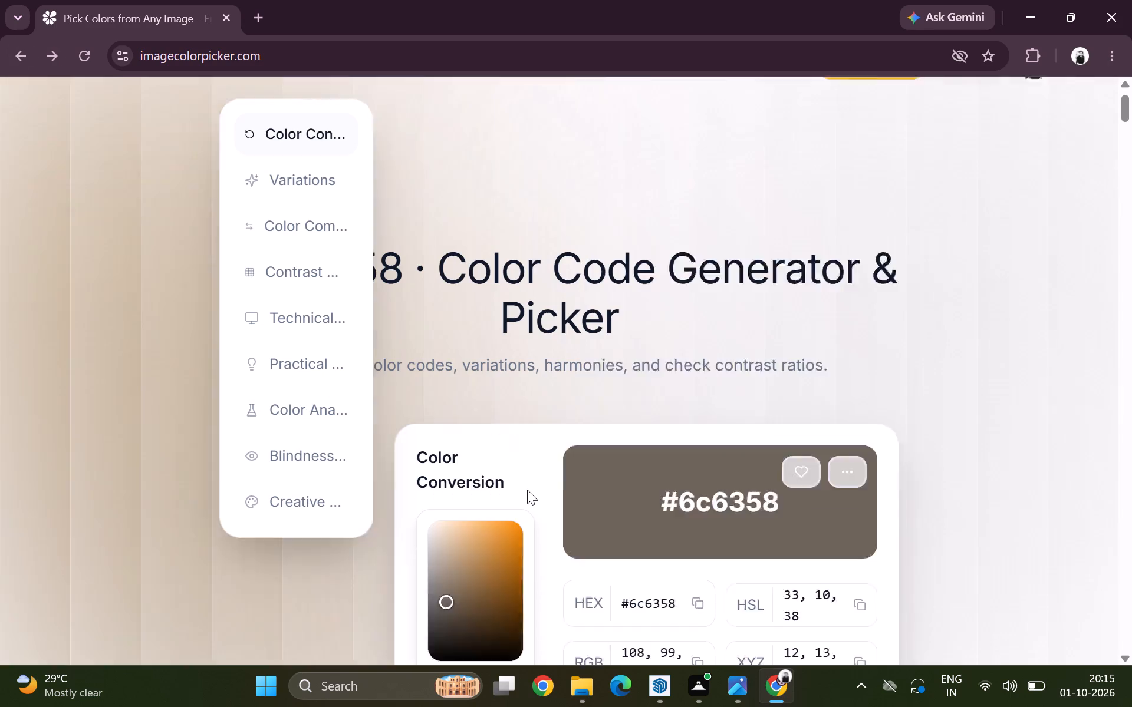
{"action": "scroll", "coordinate": [527, 490], "scroll_direction": "up", "scroll_amount": 2}
{"action": "left_click", "coordinate": [22, 62]}
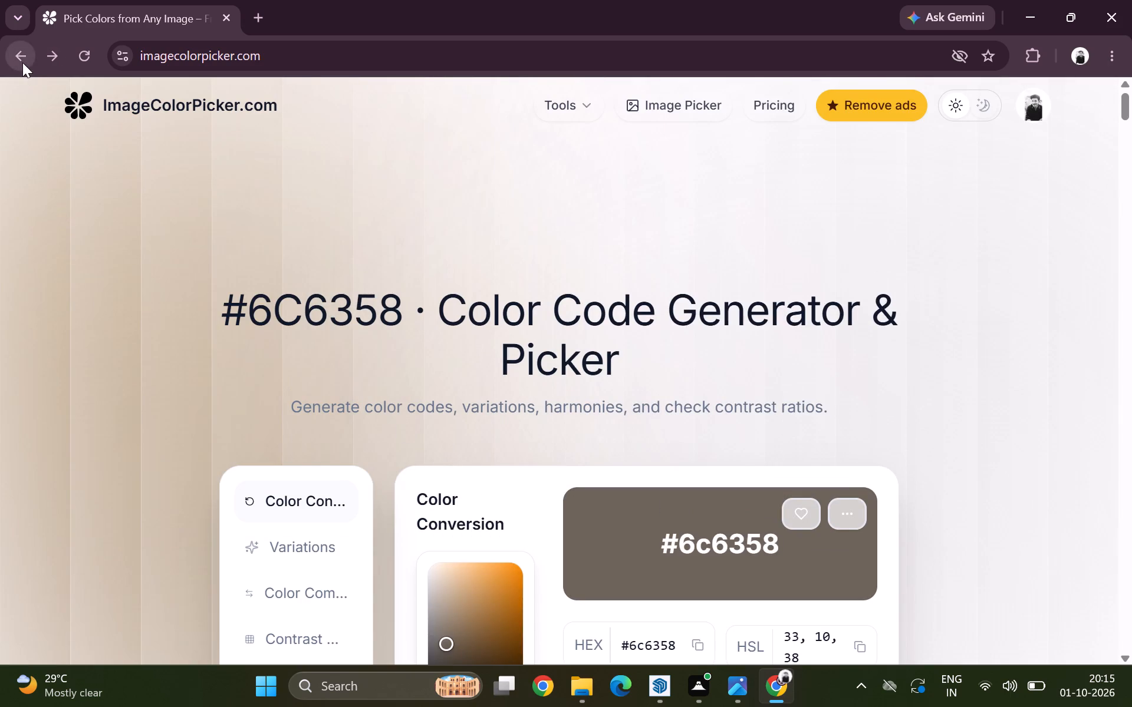
{"action": "scroll", "coordinate": [447, 467], "scroll_direction": "up", "scroll_amount": 4}
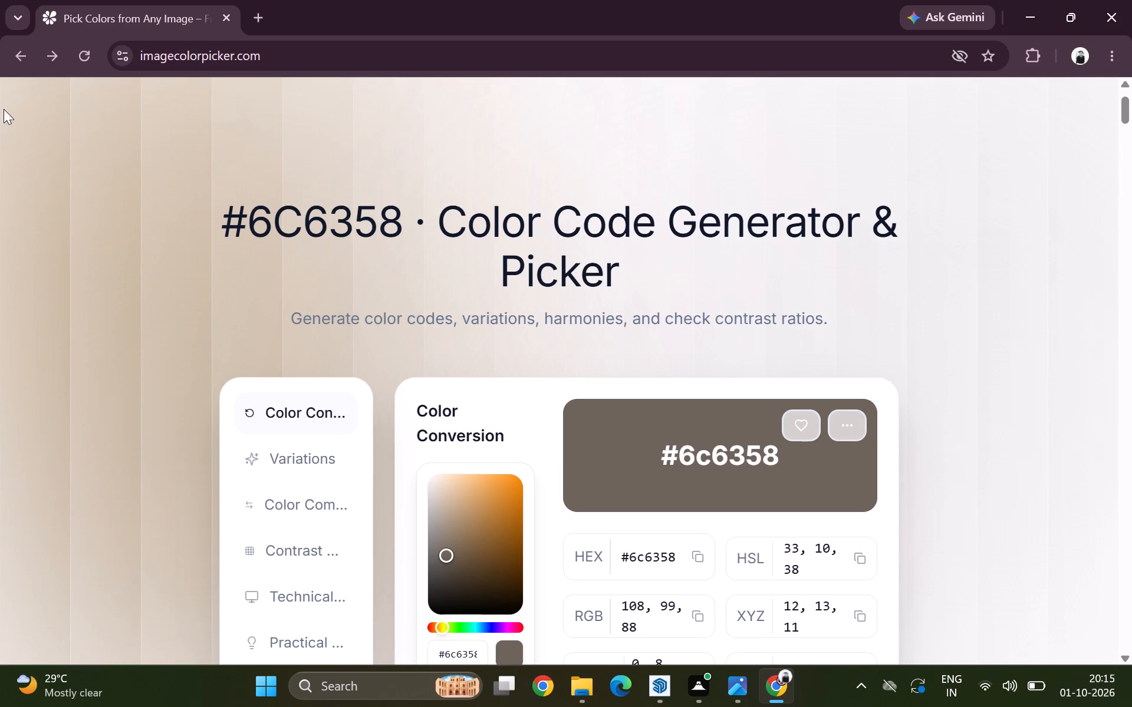
{"action": "left_click", "coordinate": [27, 61]}
{"action": "left_click", "coordinate": [27, 61]}
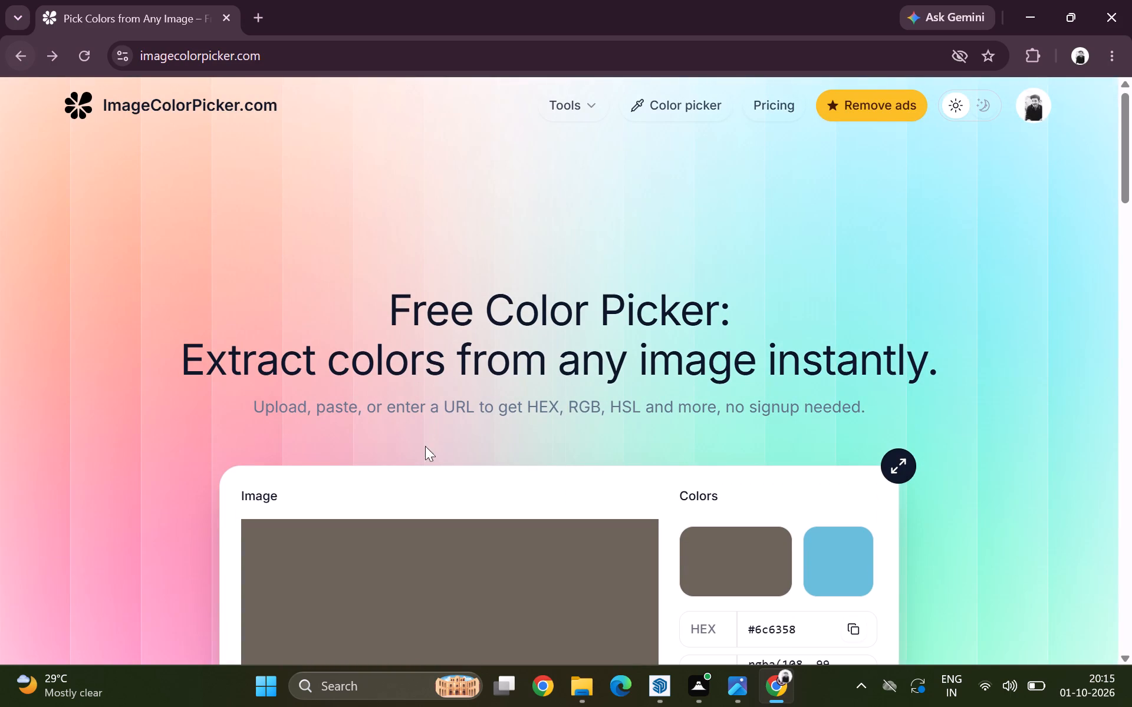
{"action": "scroll", "coordinate": [454, 450], "scroll_direction": "down", "scroll_amount": 5}
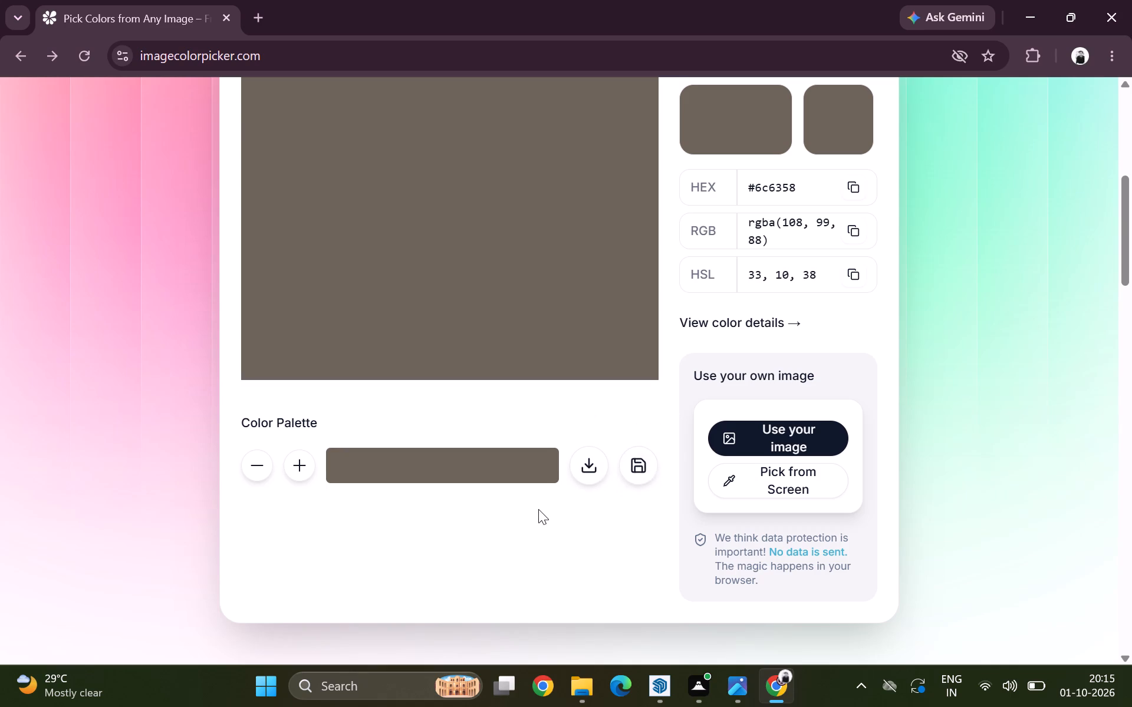
{"action": "scroll", "coordinate": [538, 509], "scroll_direction": "up", "scroll_amount": 2}
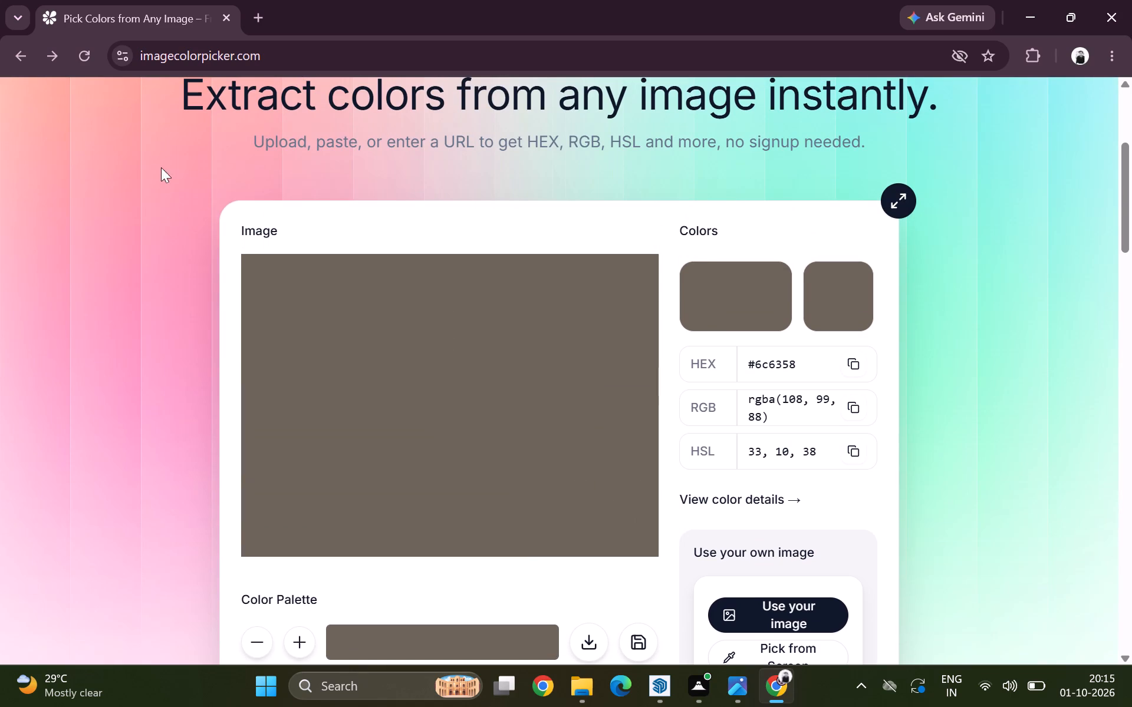
{"action": "left_click", "coordinate": [16, 53]}
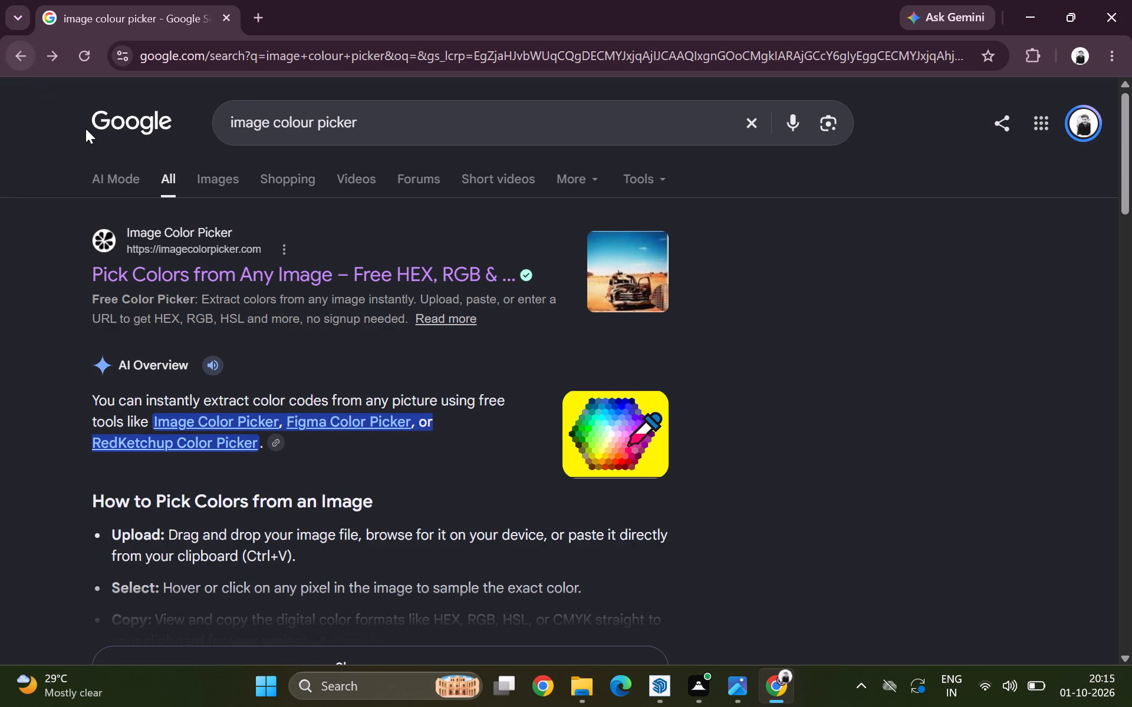
{"action": "left_click", "coordinate": [159, 277]}
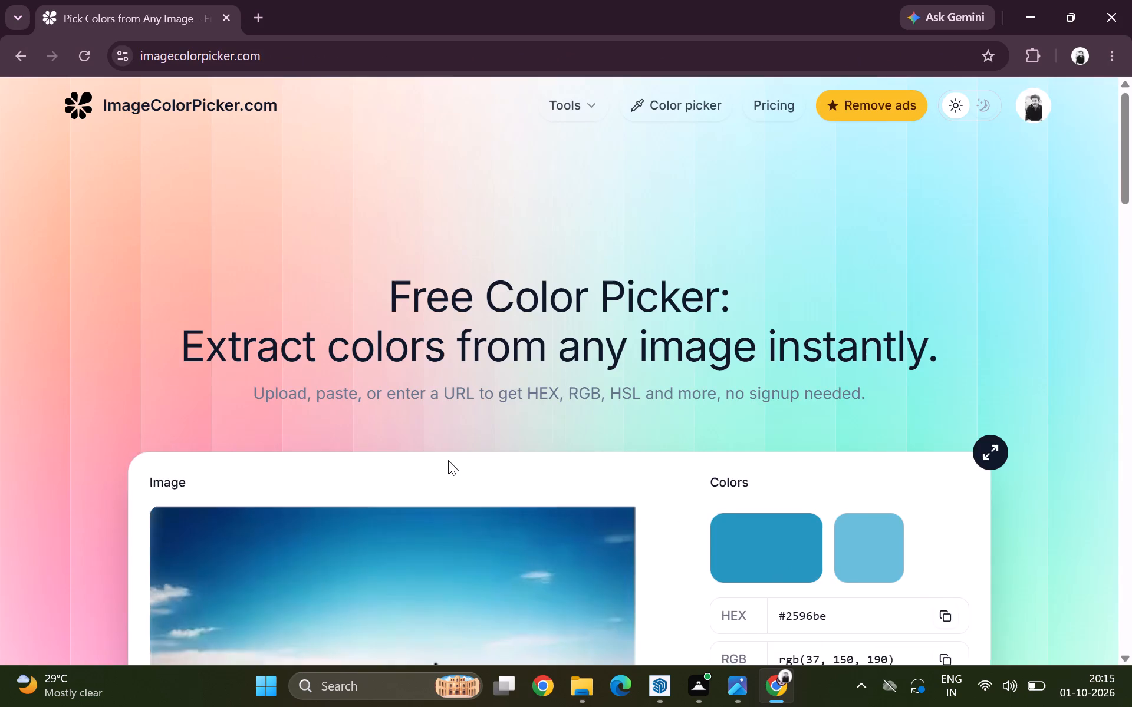
Load the "peninsula kitchen ref img" photo from Downloads into the image colour picker and dismiss the advertisement.
{"action": "scroll", "coordinate": [534, 492], "scroll_direction": "down", "scroll_amount": 3}
{"action": "scroll", "coordinate": [578, 473], "scroll_direction": "down", "scroll_amount": 2}
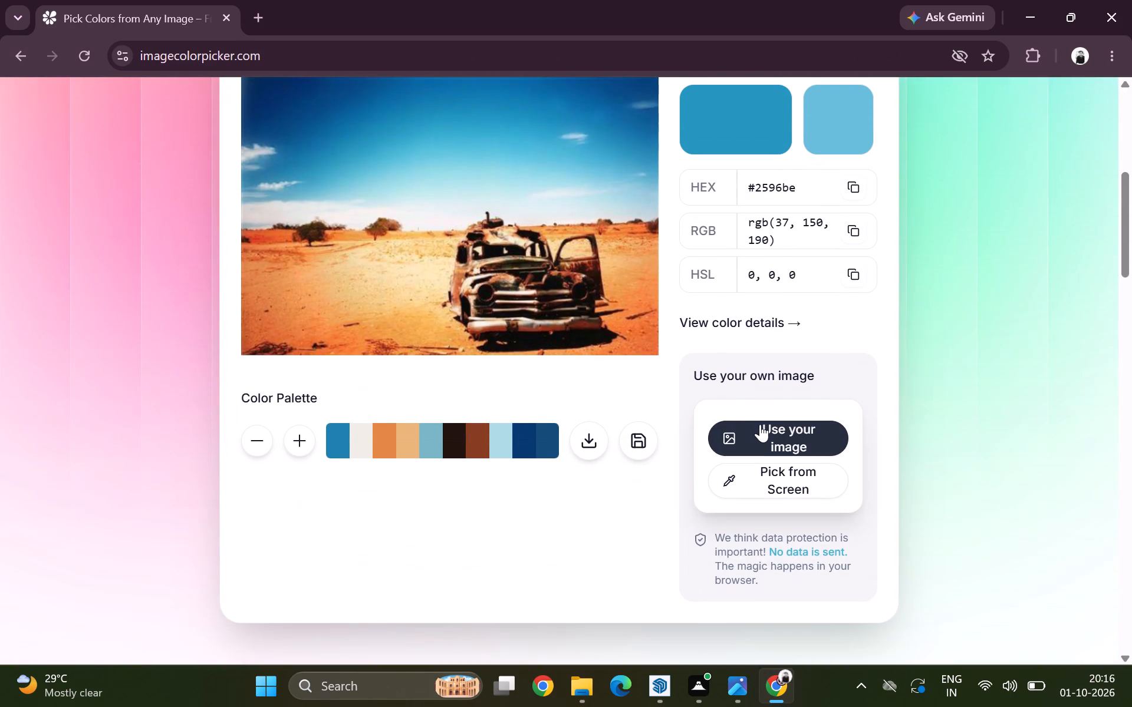
{"action": "left_click", "coordinate": [758, 439]}
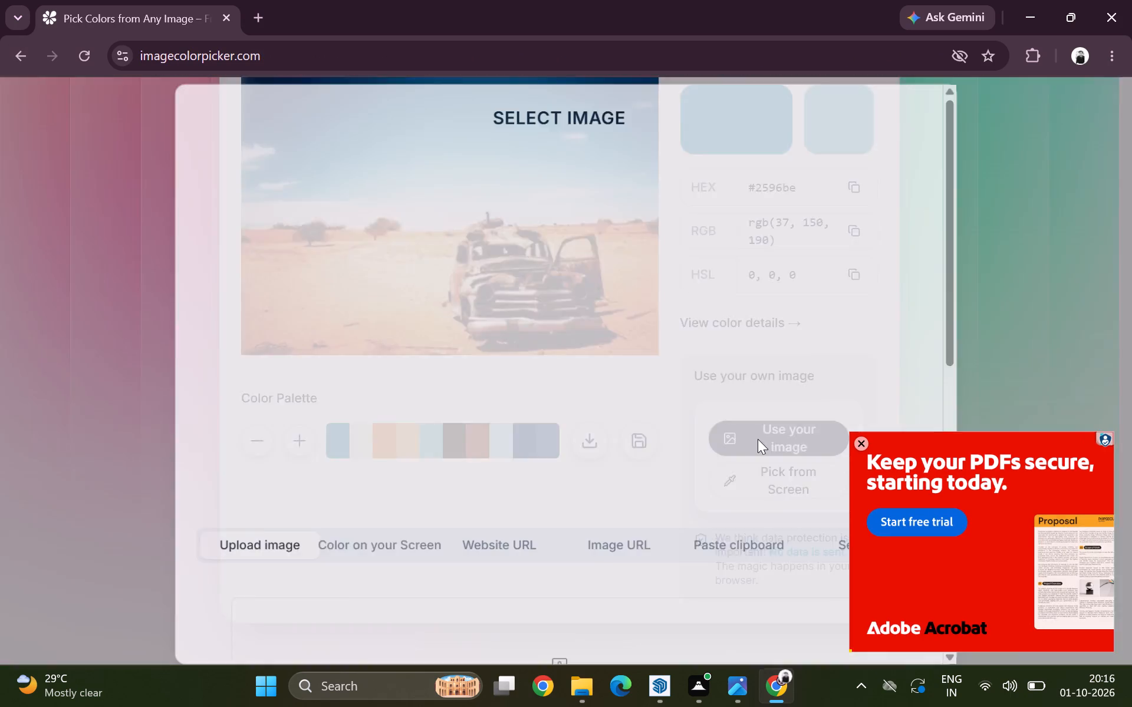
{"action": "scroll", "coordinate": [585, 468], "scroll_direction": "down", "scroll_amount": 3}
{"action": "left_click", "coordinate": [568, 416]}
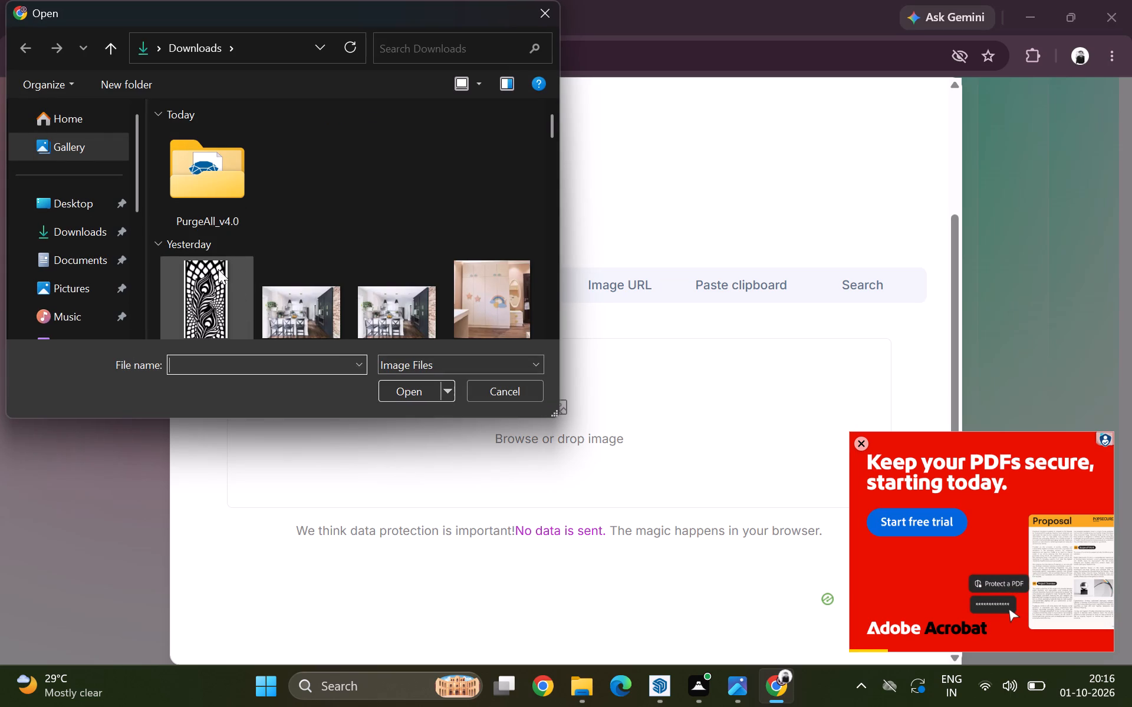
{"action": "scroll", "coordinate": [302, 289], "scroll_direction": "down", "scroll_amount": 2}
{"action": "left_click", "coordinate": [302, 171]}
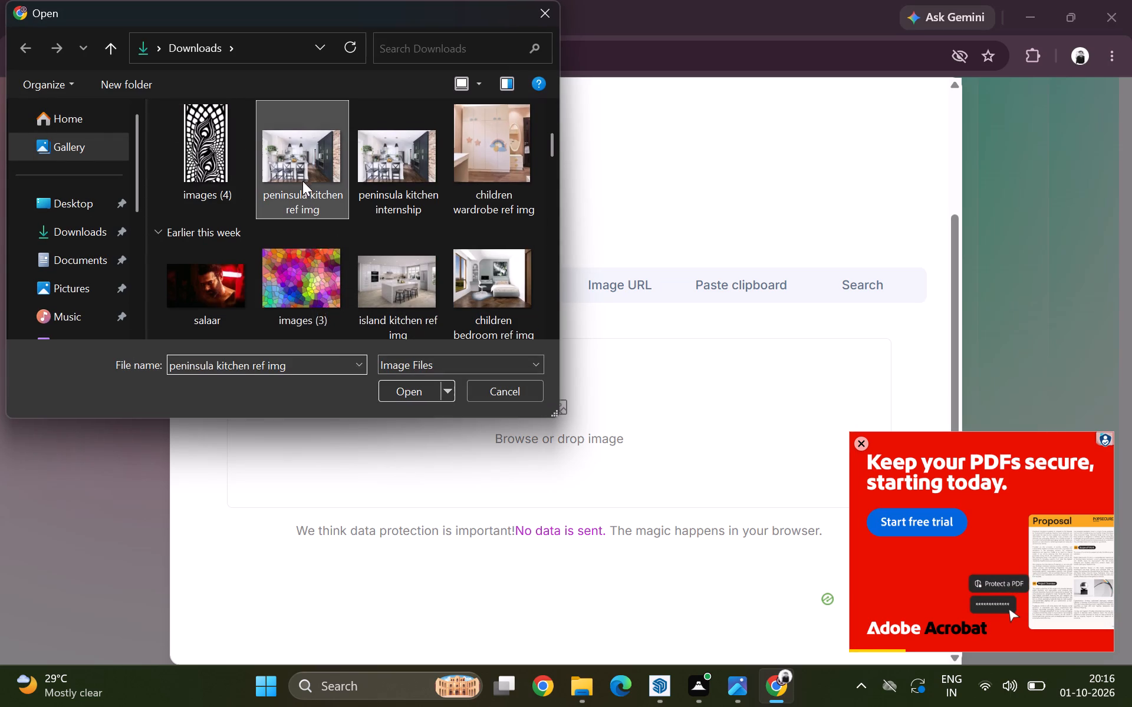
{"action": "left_click", "coordinate": [403, 385]}
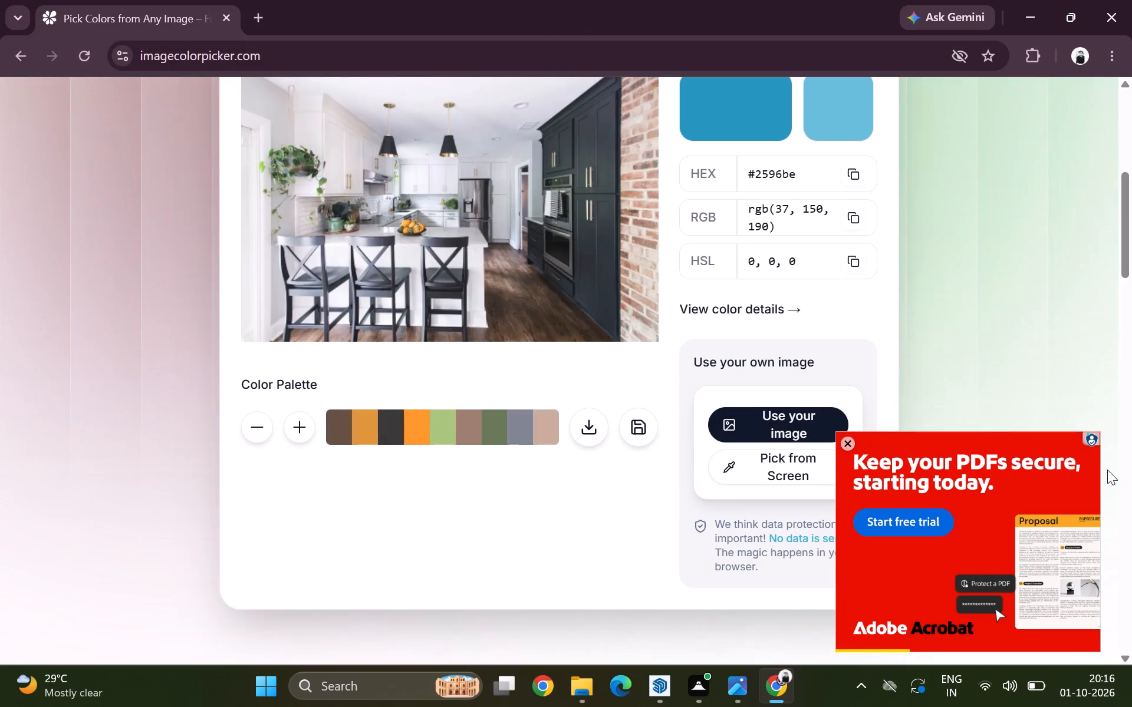
{"action": "left_click", "coordinate": [849, 441]}
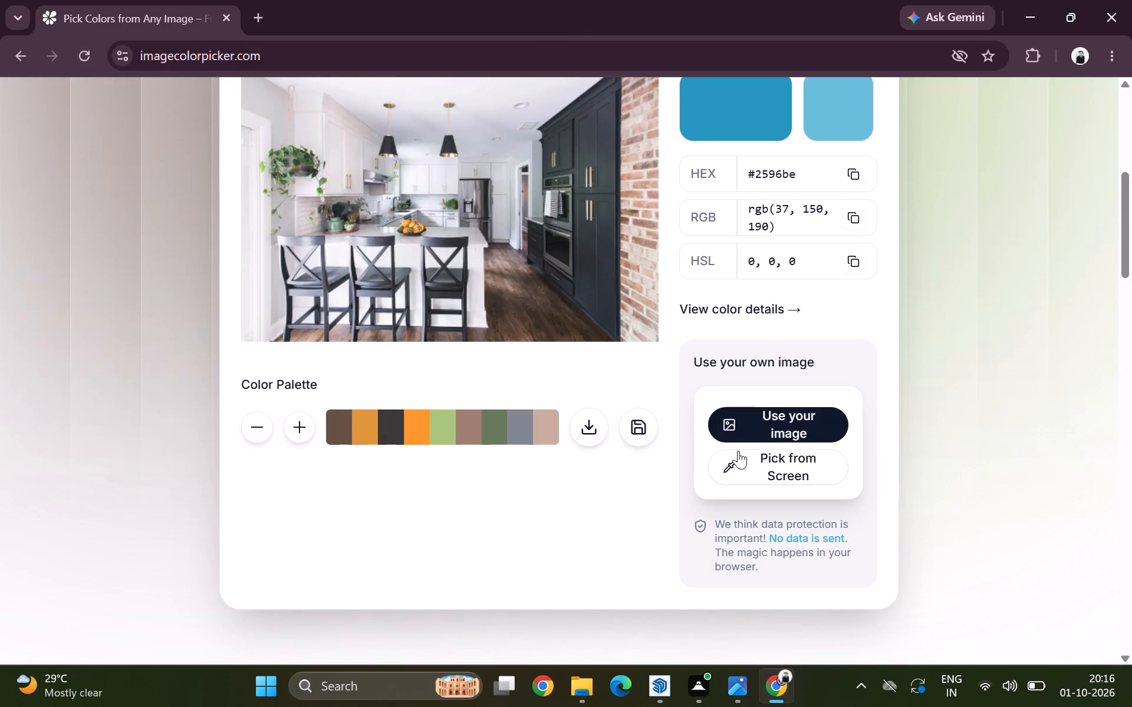
Sample the white wall cabinets beside the hanging plant in the kitchen photo, settling on #e0dedc, and switch to SketchUp.
{"action": "scroll", "coordinate": [624, 448], "scroll_direction": "up", "scroll_amount": 1}
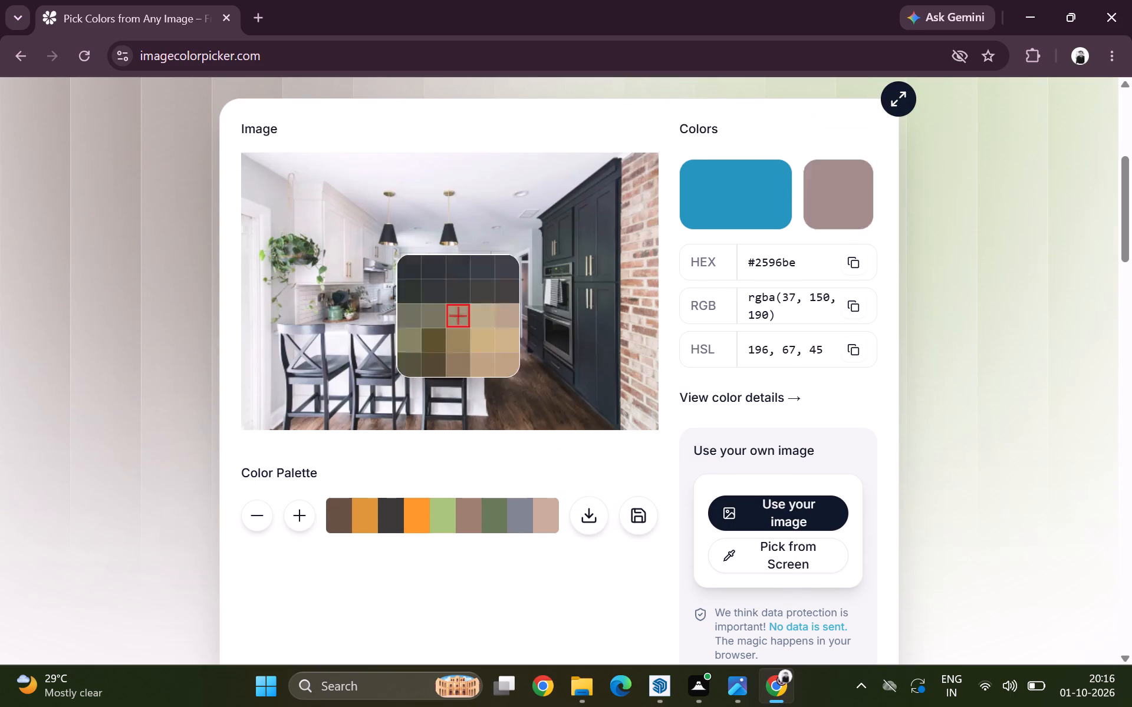
{"action": "left_click", "coordinate": [333, 226]}
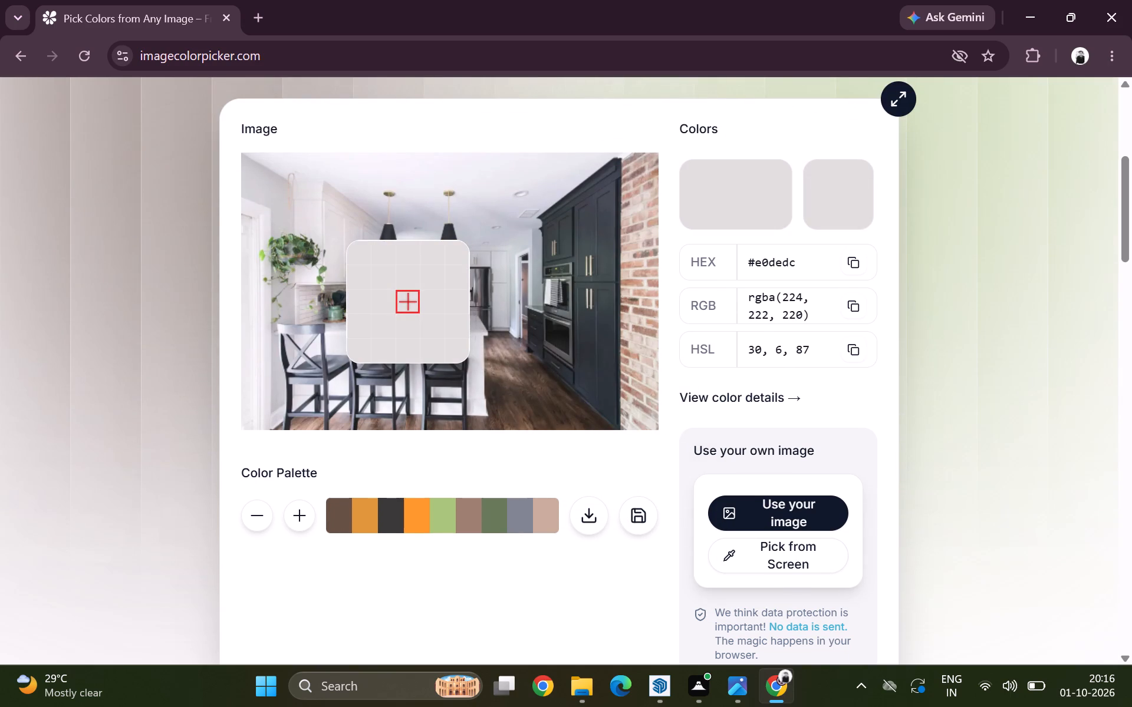
{"action": "key", "text": "space"}
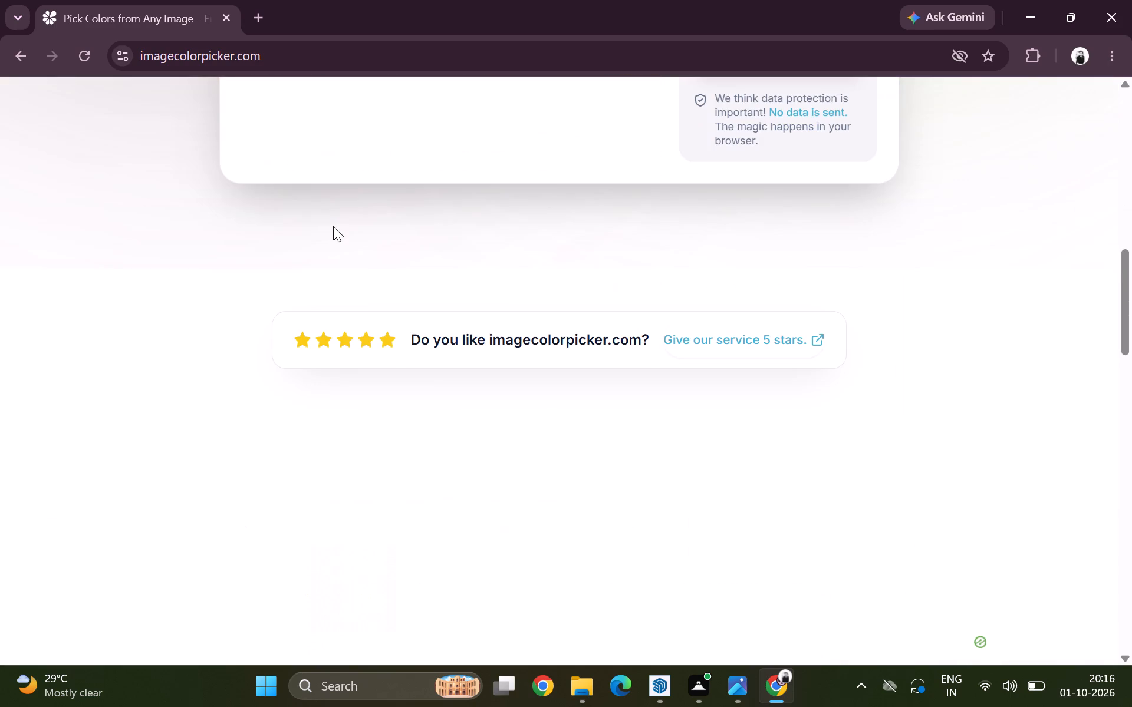
{"action": "scroll", "coordinate": [479, 324], "scroll_direction": "up", "scroll_amount": 7}
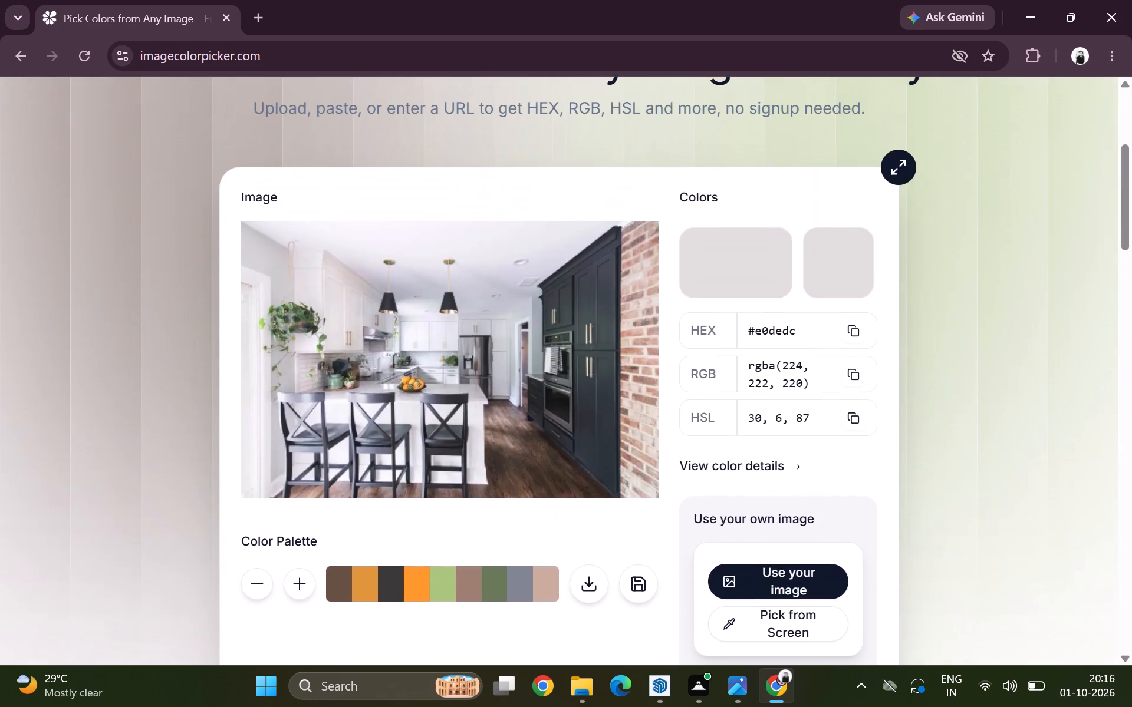
{"action": "left_click", "coordinate": [340, 326]}
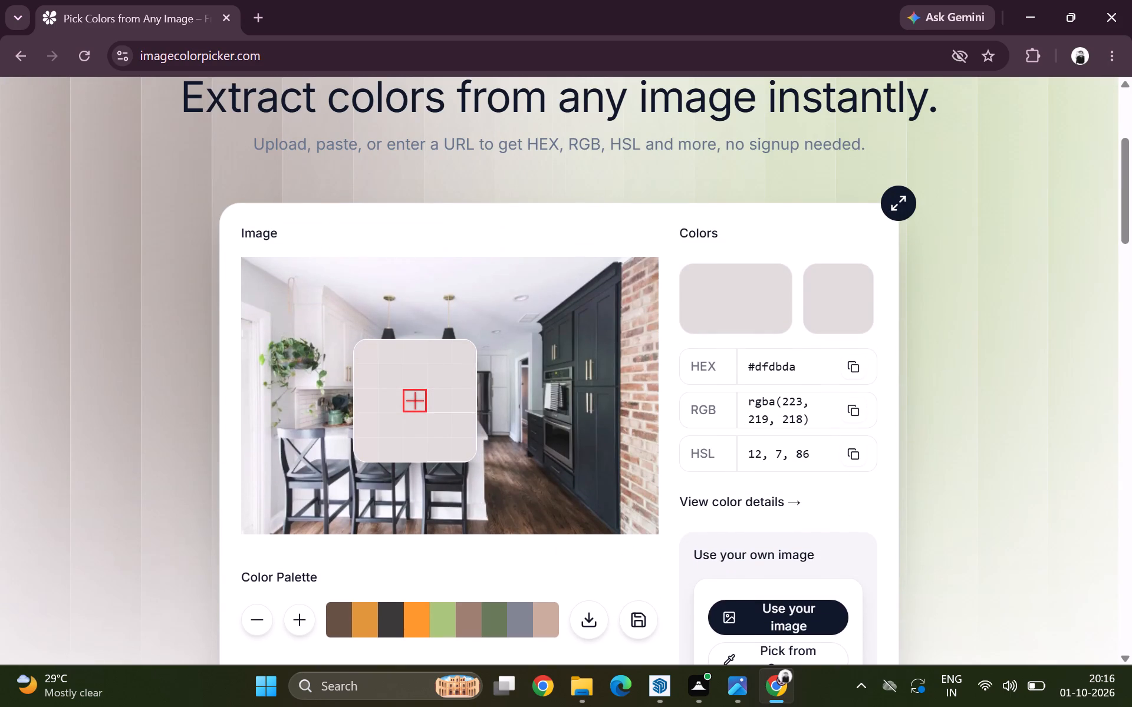
{"action": "left_click", "coordinate": [330, 313]}
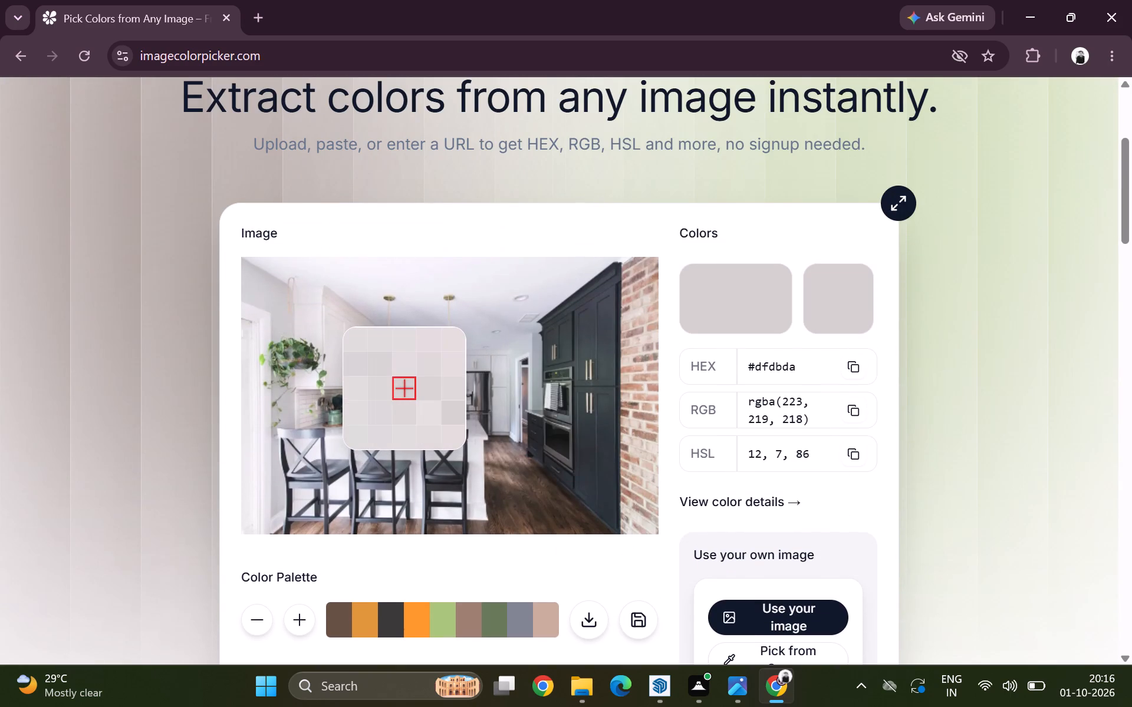
{"action": "left_click", "coordinate": [330, 313]}
{"action": "key", "text": "space"}
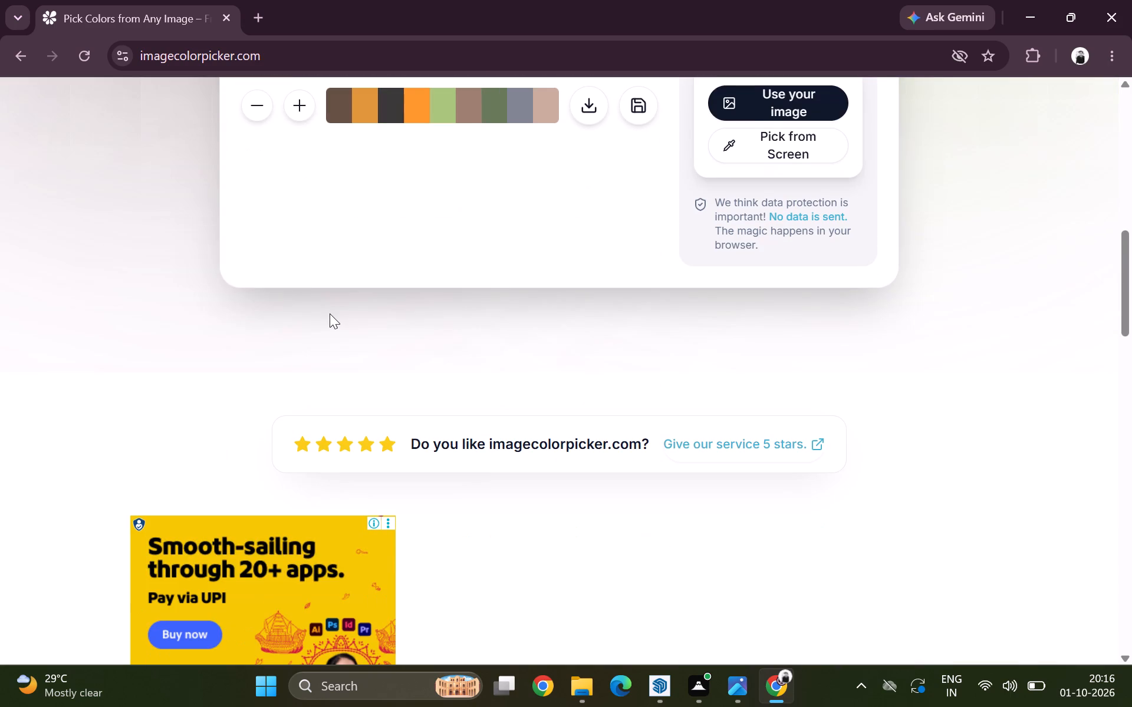
{"action": "scroll", "coordinate": [366, 326], "scroll_direction": "up", "scroll_amount": 3}
{"action": "scroll", "coordinate": [143, 428], "scroll_direction": "up", "scroll_amount": 2}
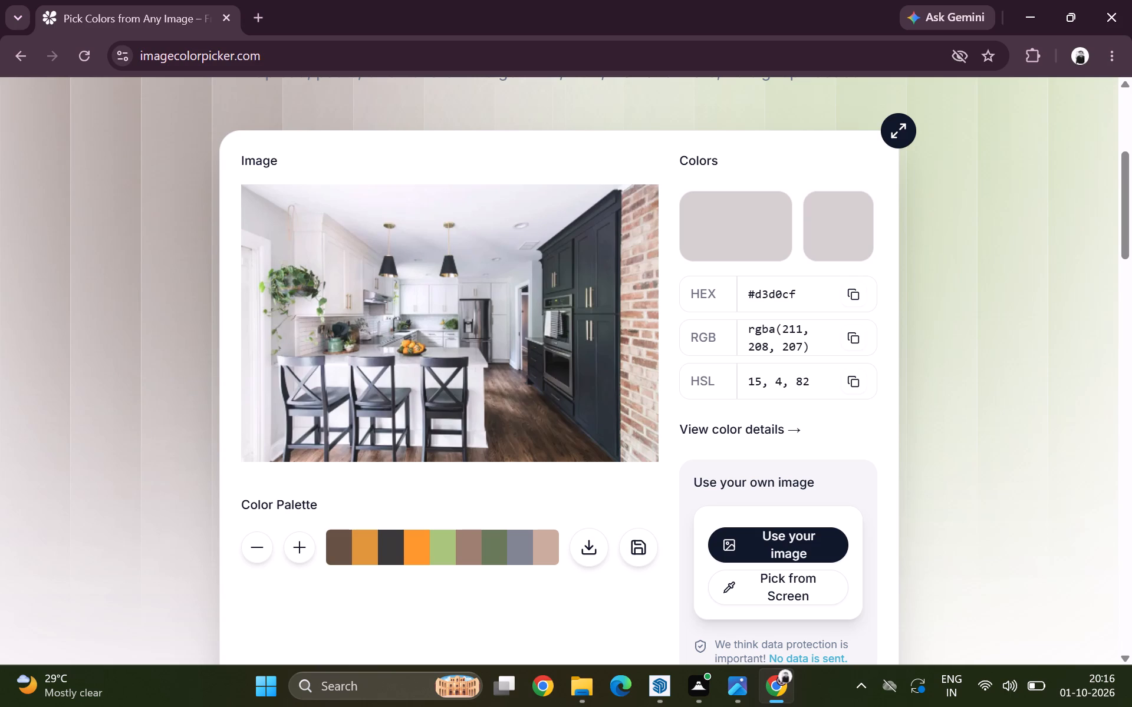
{"action": "left_click", "coordinate": [334, 260]}
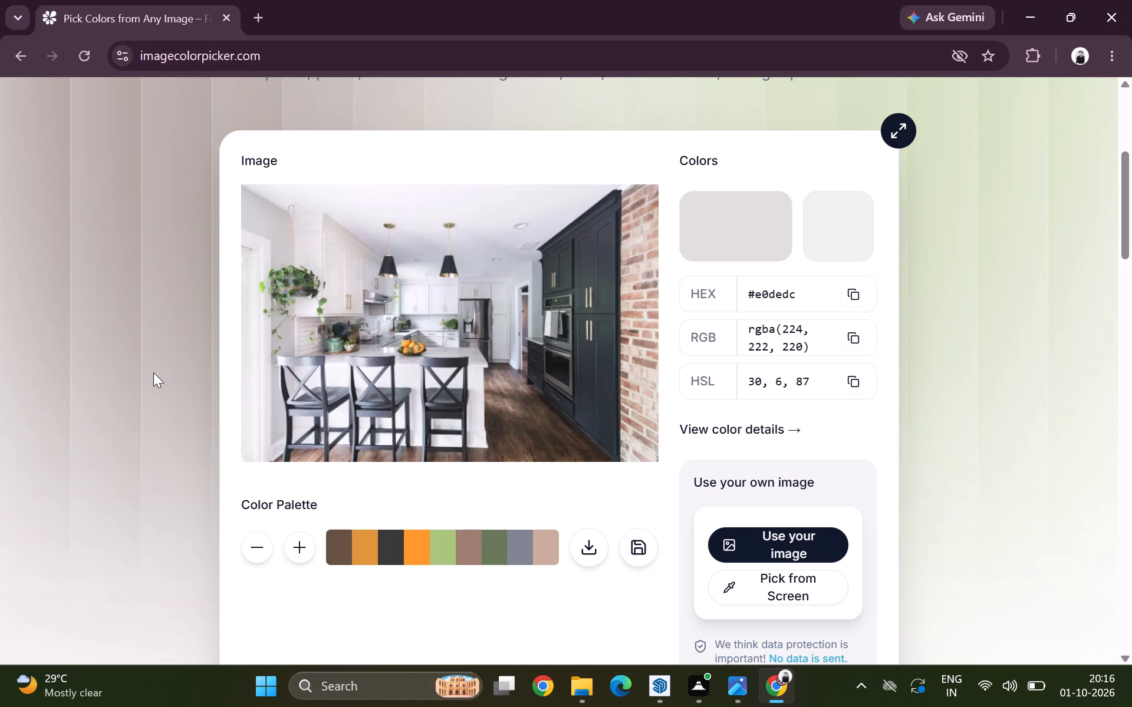
{"action": "left_click", "coordinate": [663, 685]}
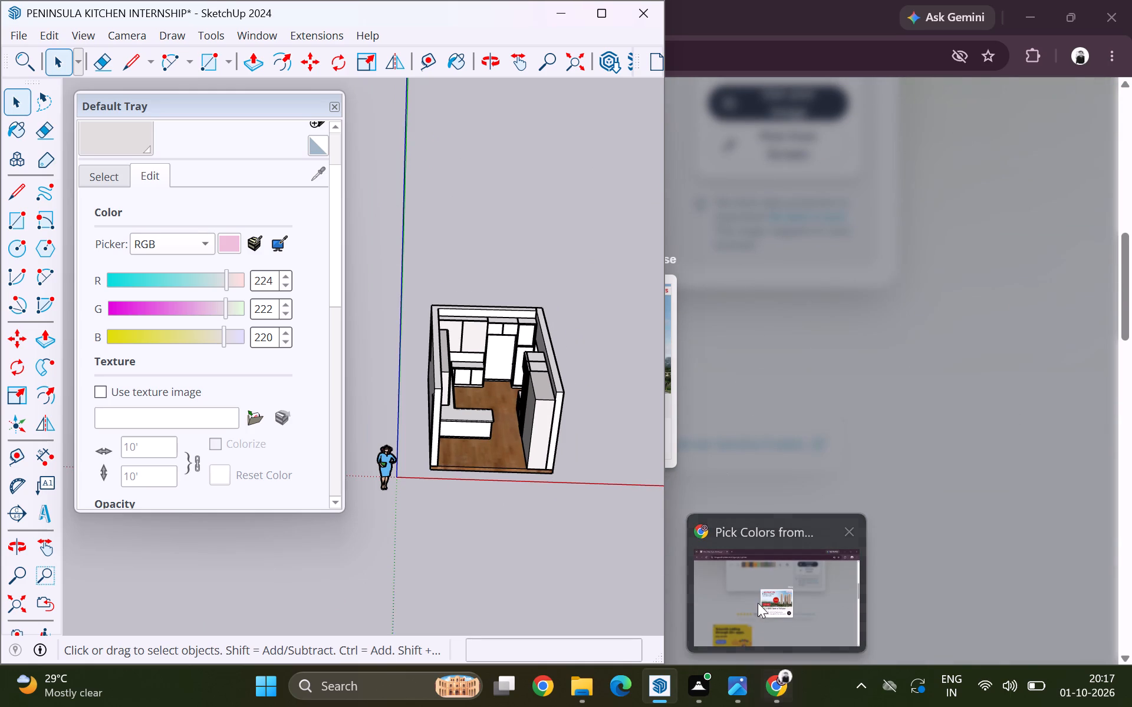
Return to the browser, sample the tall dark cabinets in the kitchen photo, settling on #3f474c, and switch to SketchUp.
{"action": "left_click", "coordinate": [758, 600]}
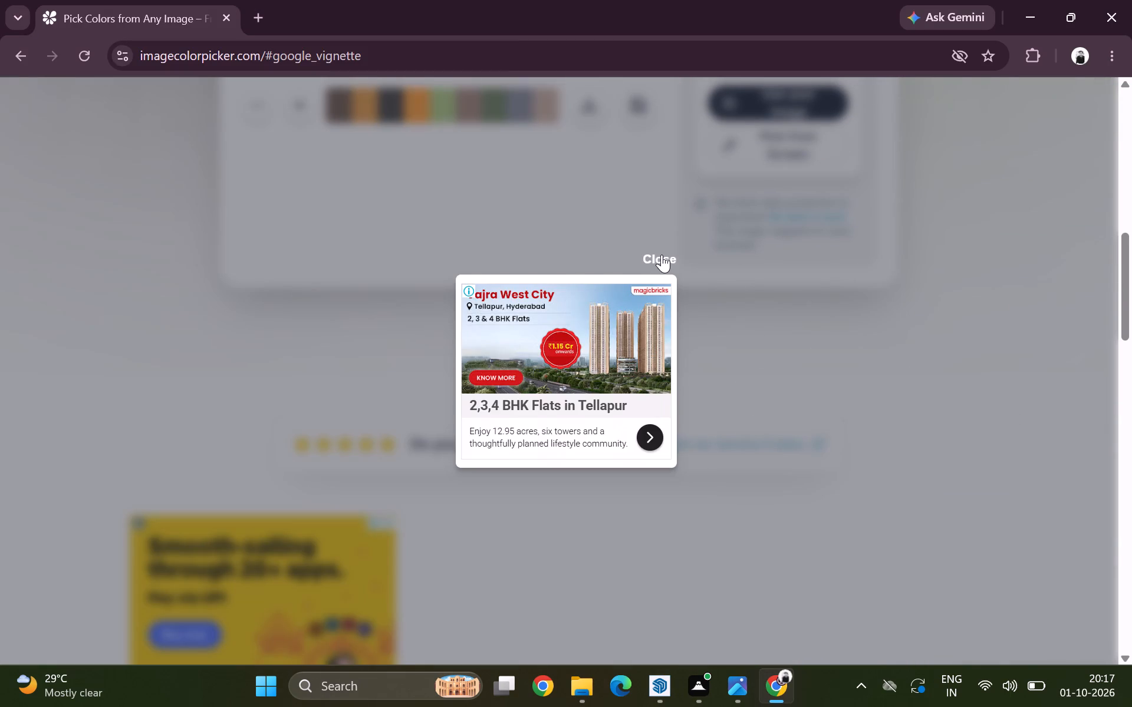
{"action": "left_click", "coordinate": [662, 255]}
{"action": "scroll", "coordinate": [628, 497], "scroll_direction": "down", "scroll_amount": 2}
{"action": "scroll", "coordinate": [626, 454], "scroll_direction": "up", "scroll_amount": 3}
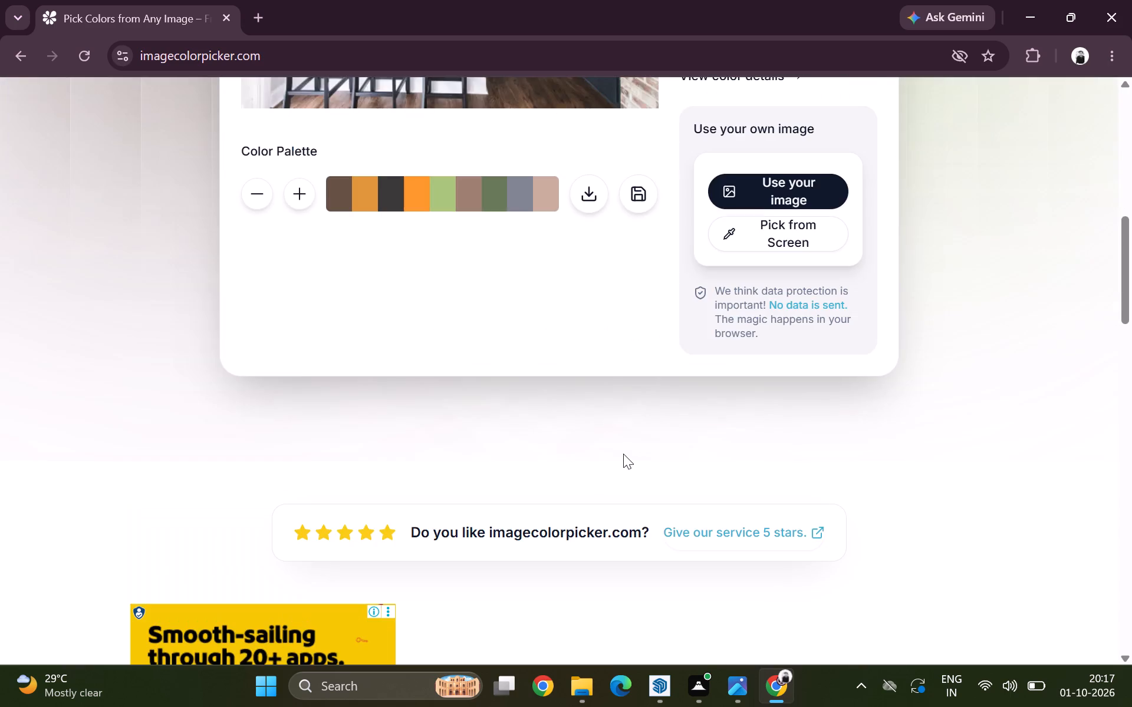
{"action": "scroll", "coordinate": [623, 454], "scroll_direction": "up", "scroll_amount": 2}
{"action": "scroll", "coordinate": [562, 500], "scroll_direction": "up", "scroll_amount": 3}
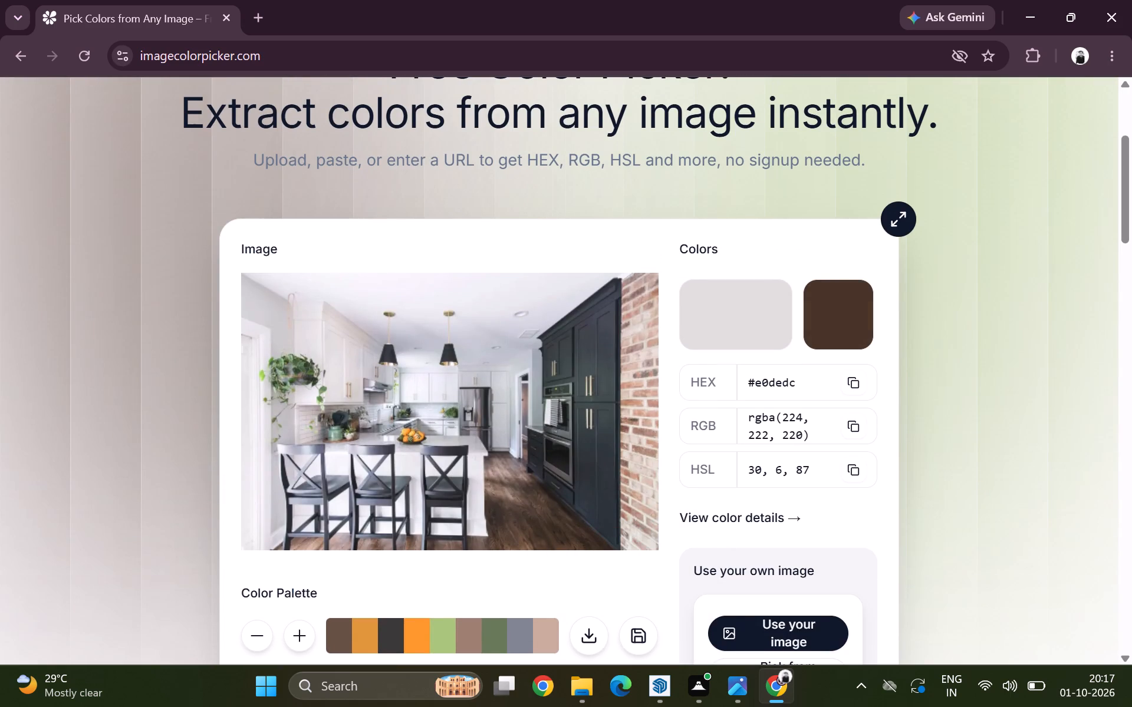
{"action": "left_click", "coordinate": [592, 462]}
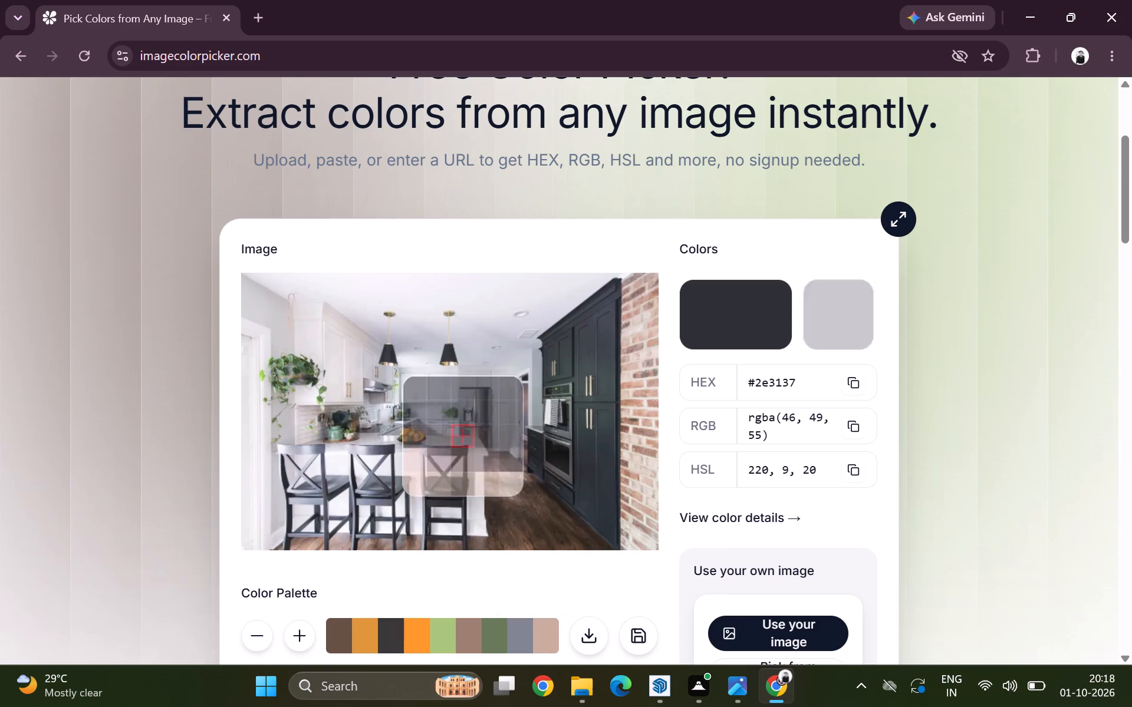
{"action": "left_click", "coordinate": [590, 328]}
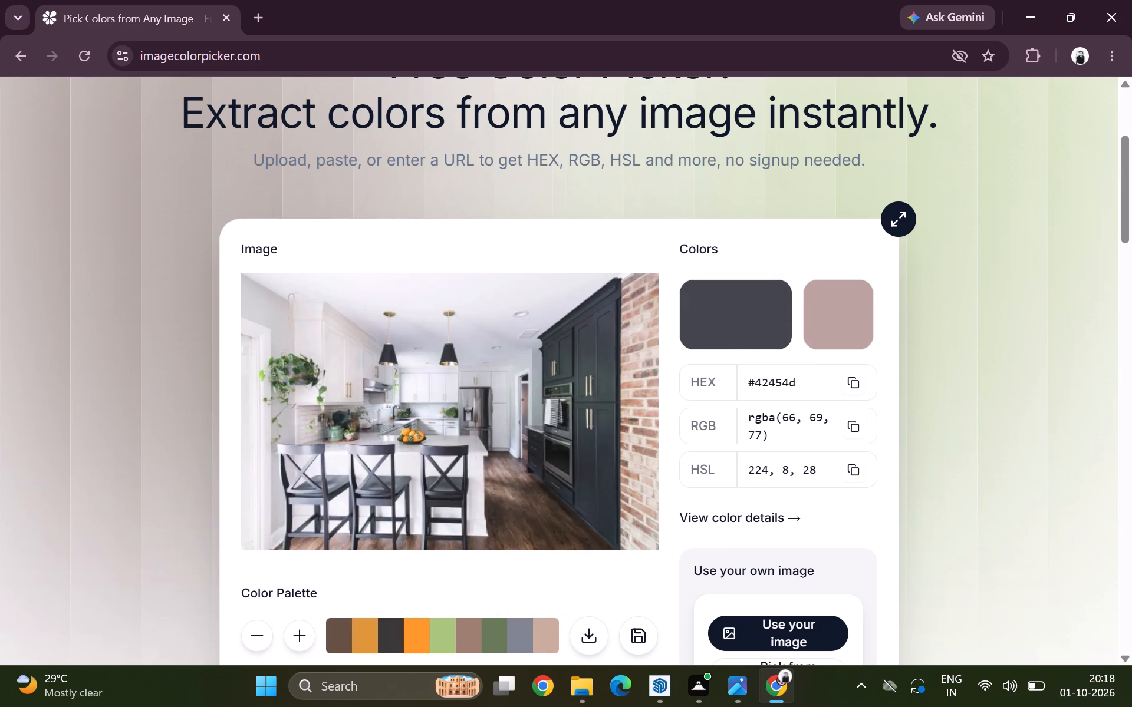
{"action": "left_click", "coordinate": [606, 338]}
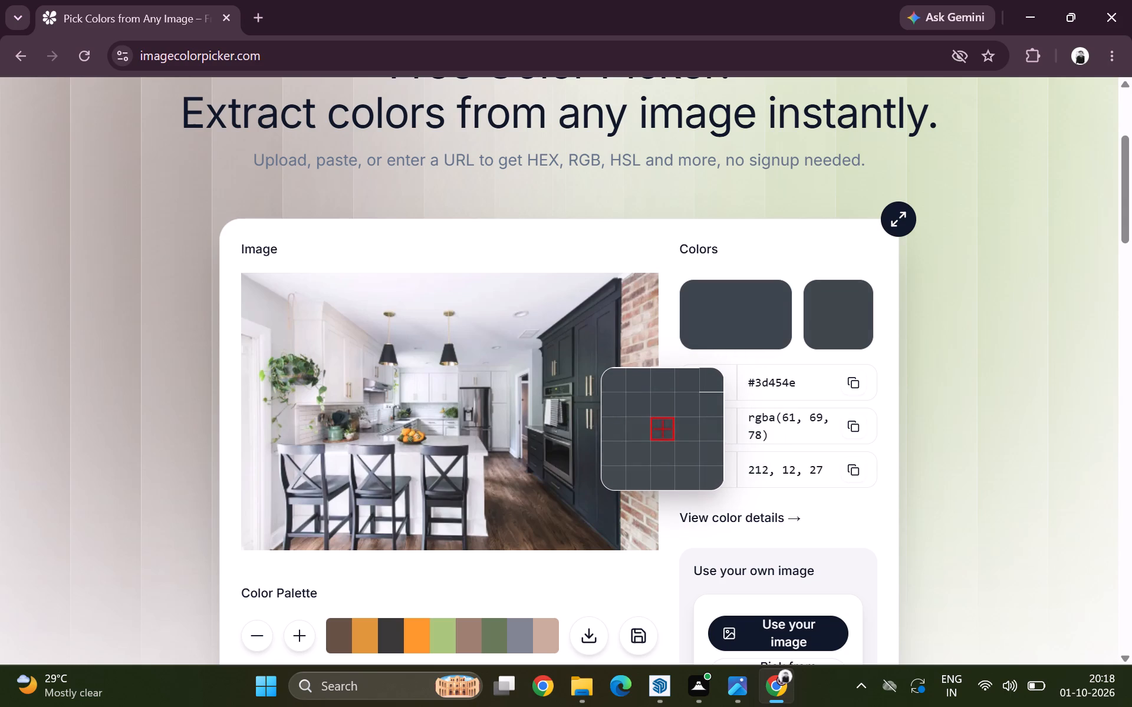
{"action": "left_click", "coordinate": [587, 353]}
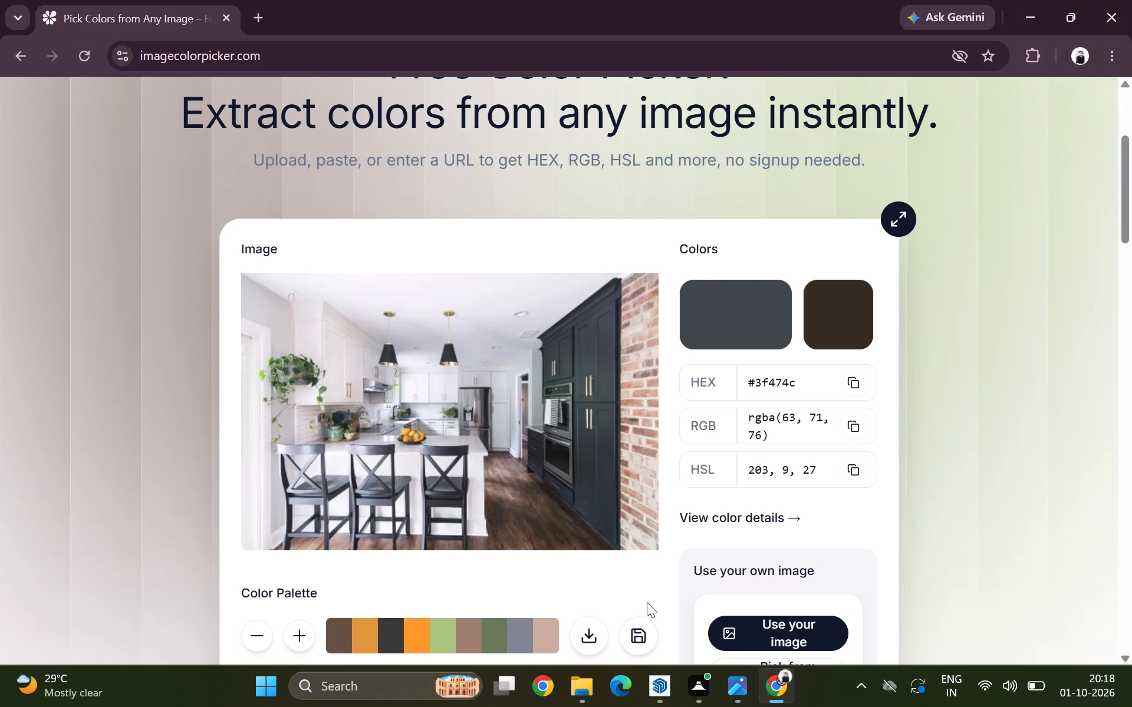
{"action": "left_click", "coordinate": [657, 689]}
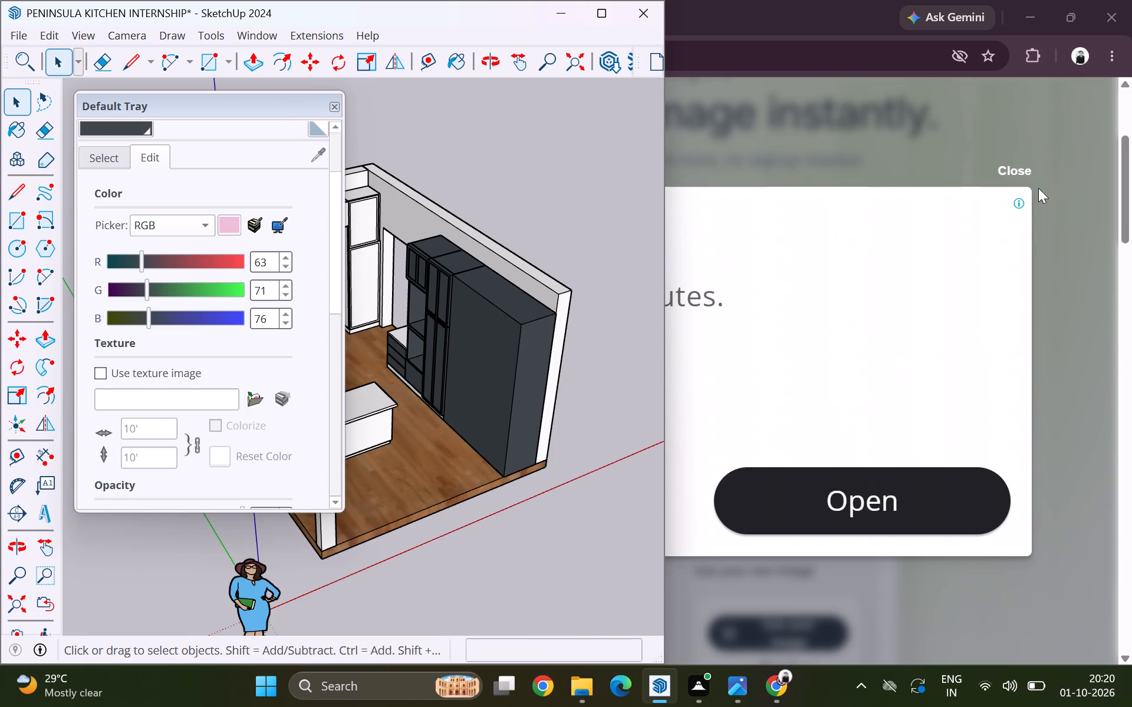
Return to the browser, sample the white wall cabinets beside the hanging plant again, picking #dfdddb, and switch to SketchUp.
{"action": "left_click", "coordinate": [1028, 171]}
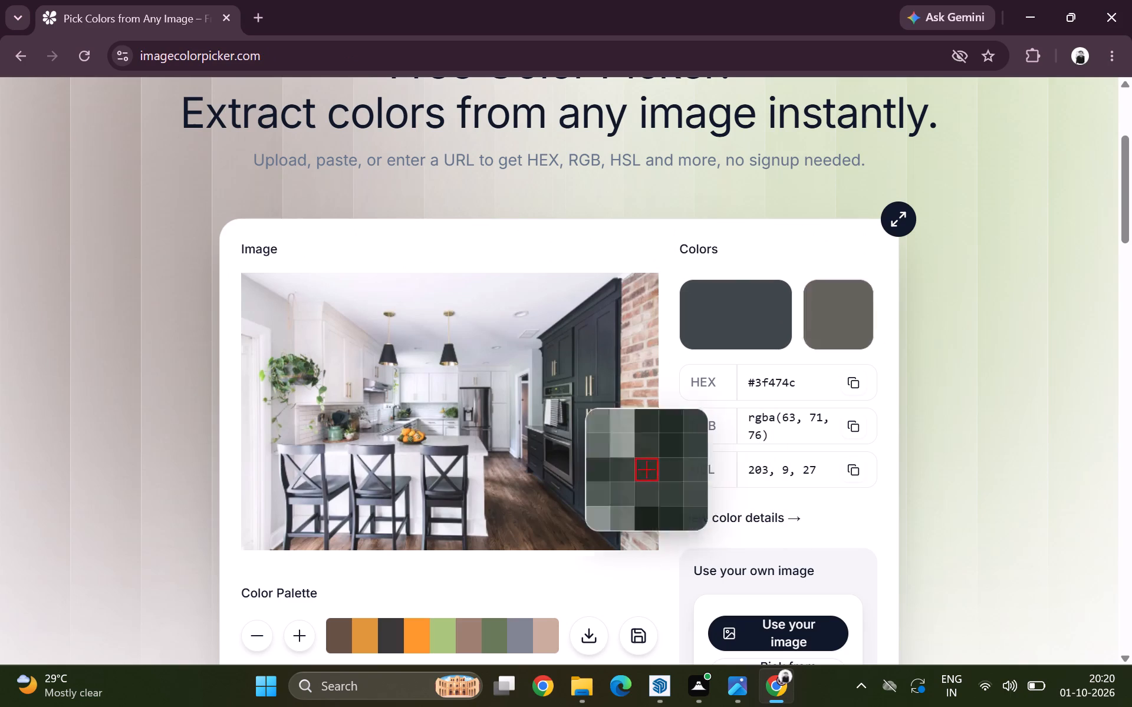
{"action": "left_click", "coordinate": [328, 349]}
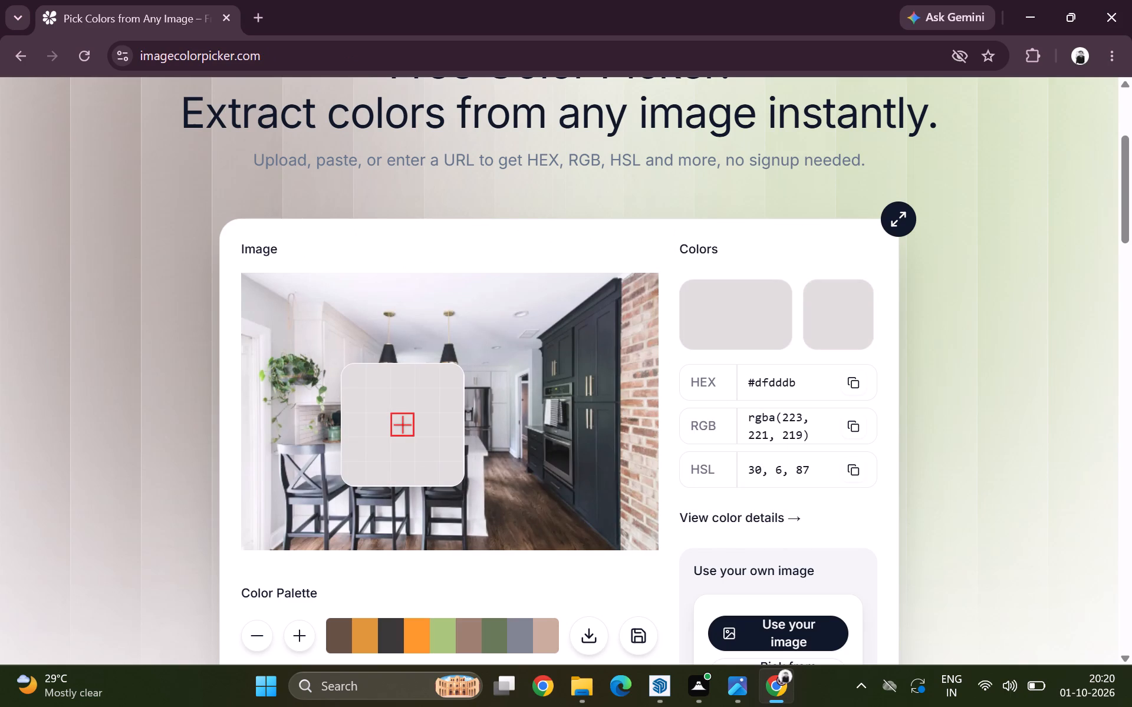
{"action": "scroll", "coordinate": [71, 376], "scroll_direction": "down", "scroll_amount": 1}
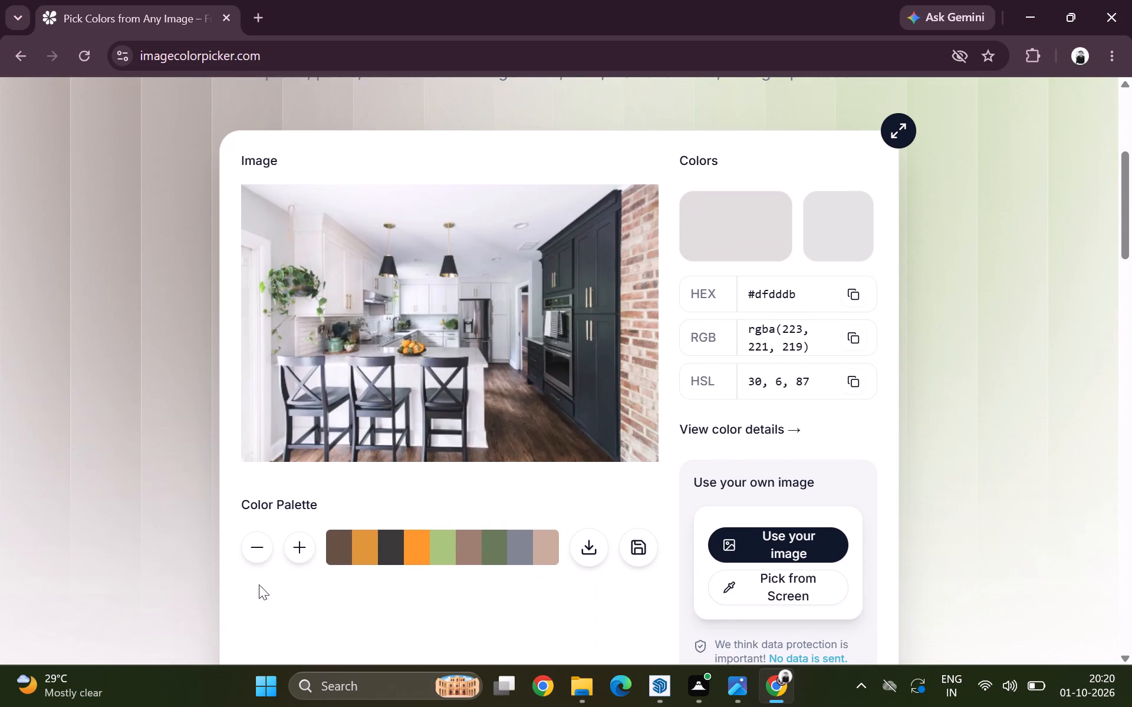
{"action": "left_click", "coordinate": [655, 685]}
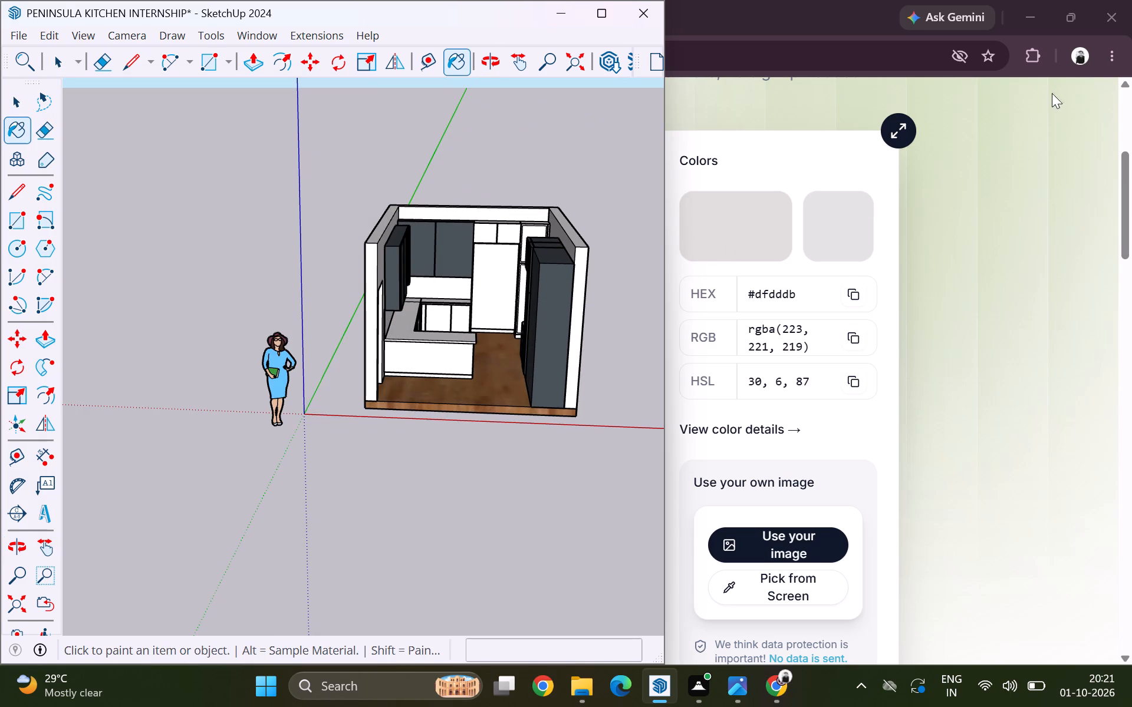
Close the browser window containing the image colour picker.
{"action": "left_click", "coordinate": [1104, 16]}
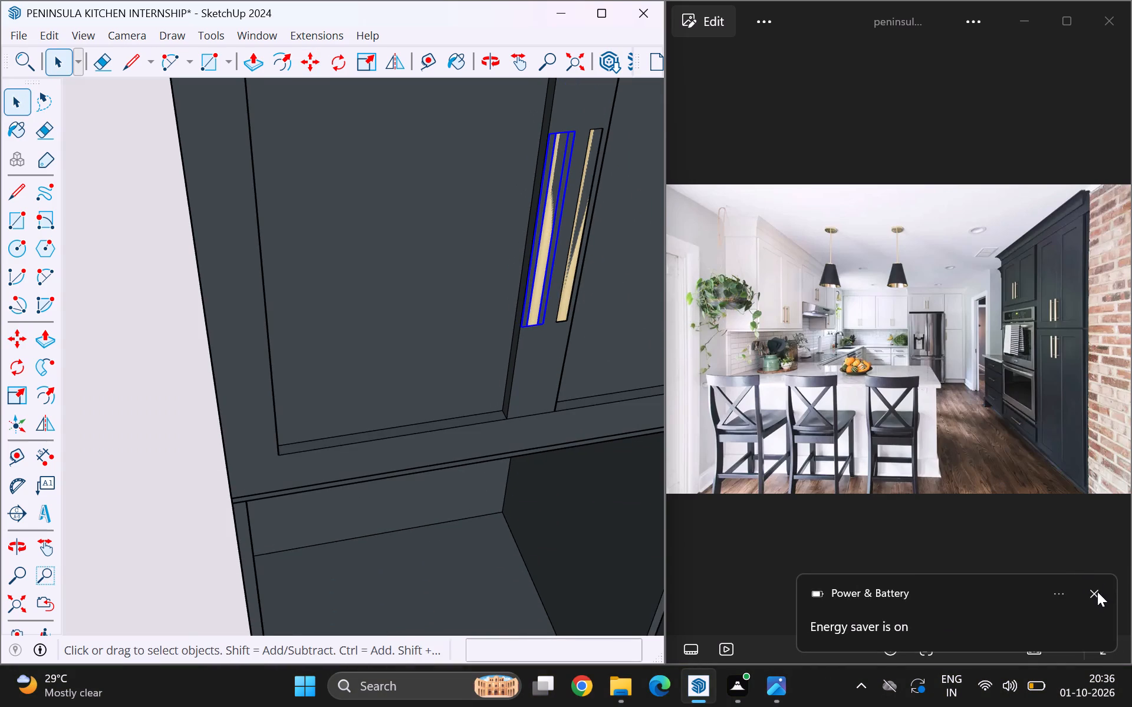
Dismiss the Power & Battery notification.
{"action": "left_click", "coordinate": [1095, 593]}
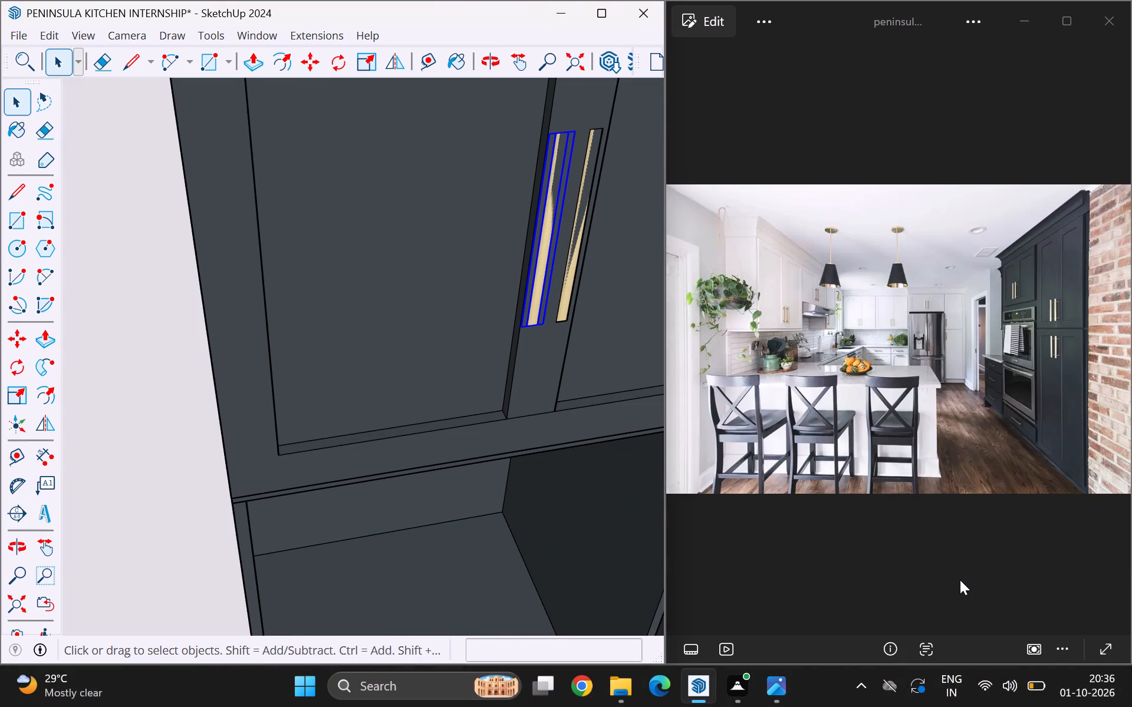
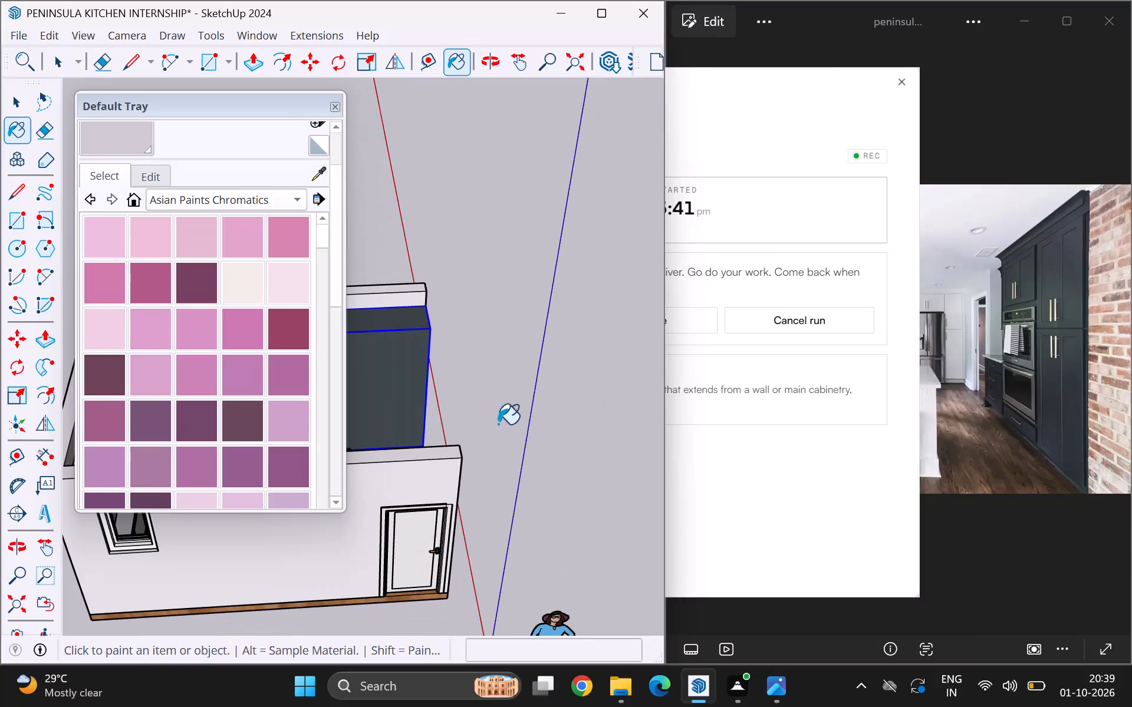
Bring the kitchen reference photo to the front beside the SketchUp model for comparison with the tall dark cabinets.
{"action": "left_click", "coordinate": [996, 386]}
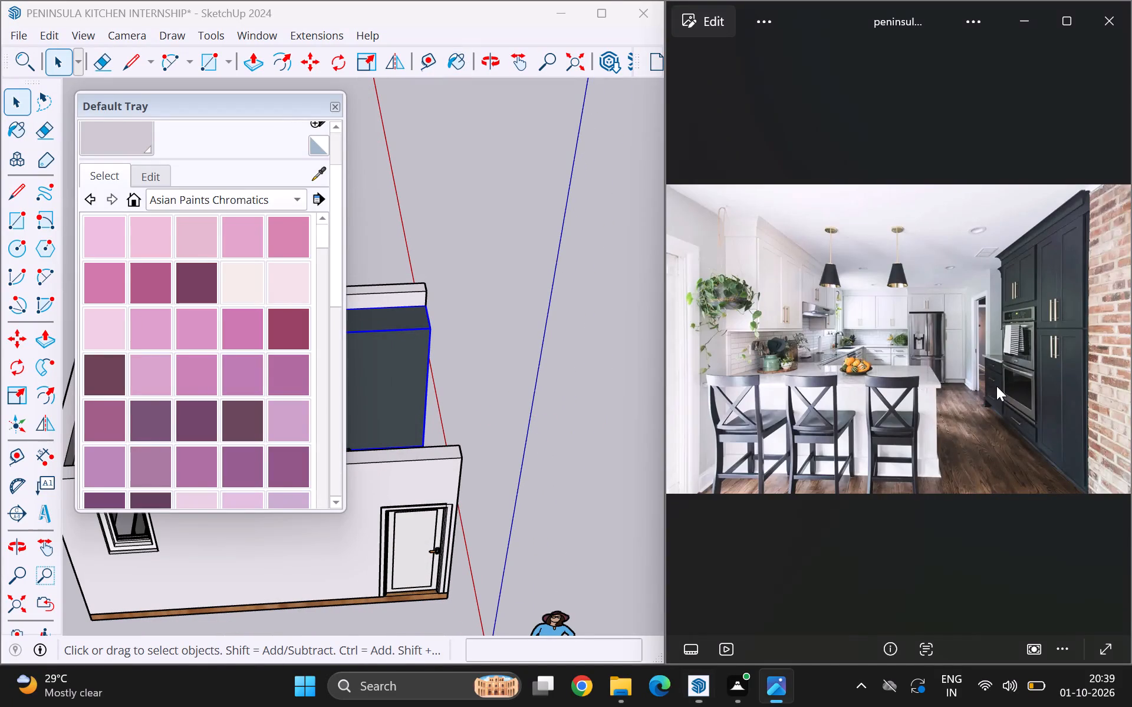
{"action": "scroll", "coordinate": [580, 429], "scroll_direction": "down", "scroll_amount": 7}
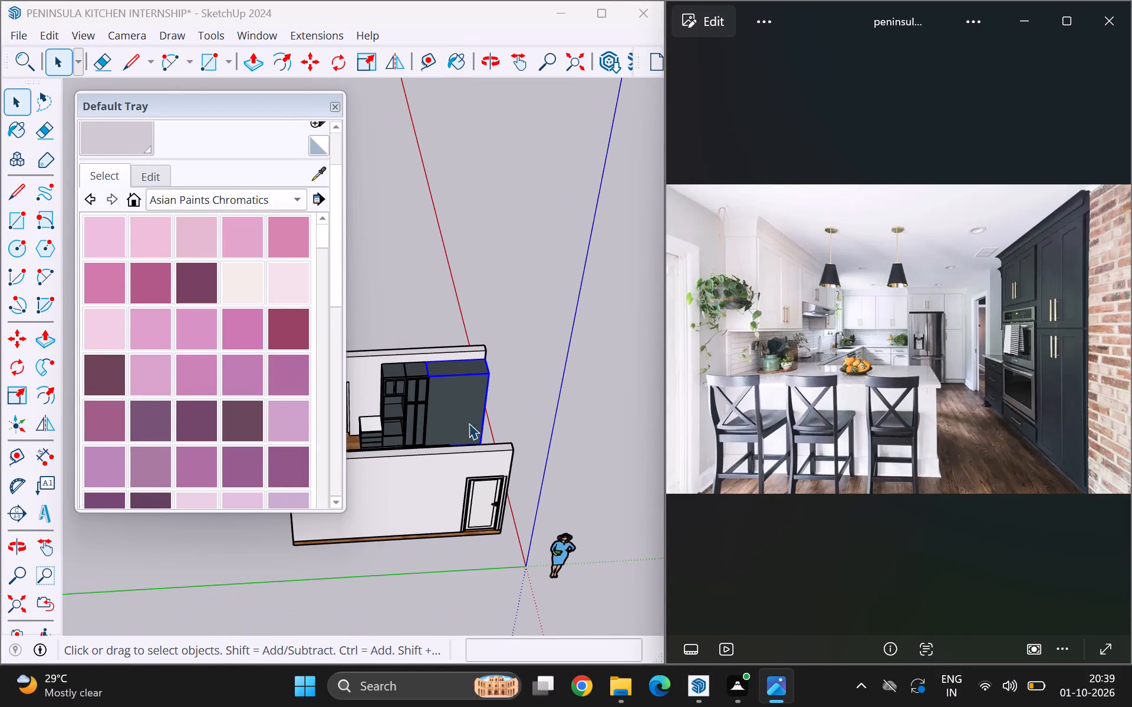
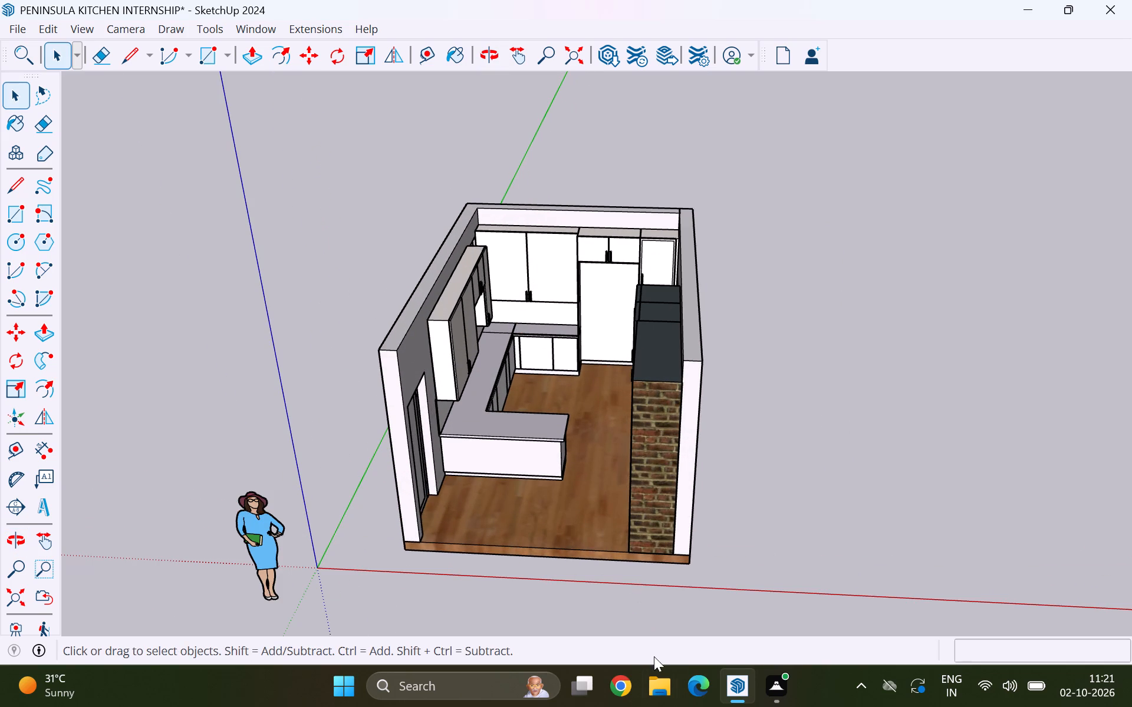
Open the "peninsula kitchen ref img" picture in Photos and arrange it side by side with the SketchUp model.
{"action": "left_click", "coordinate": [655, 685]}
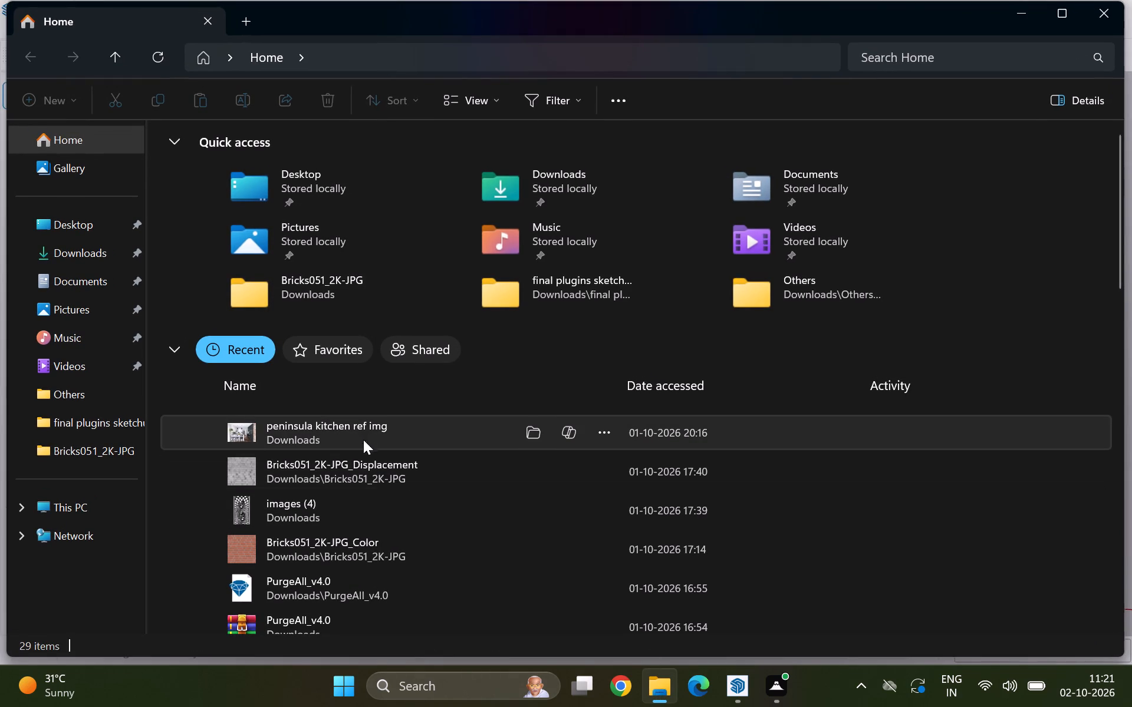
{"action": "right_click", "coordinate": [361, 426]}
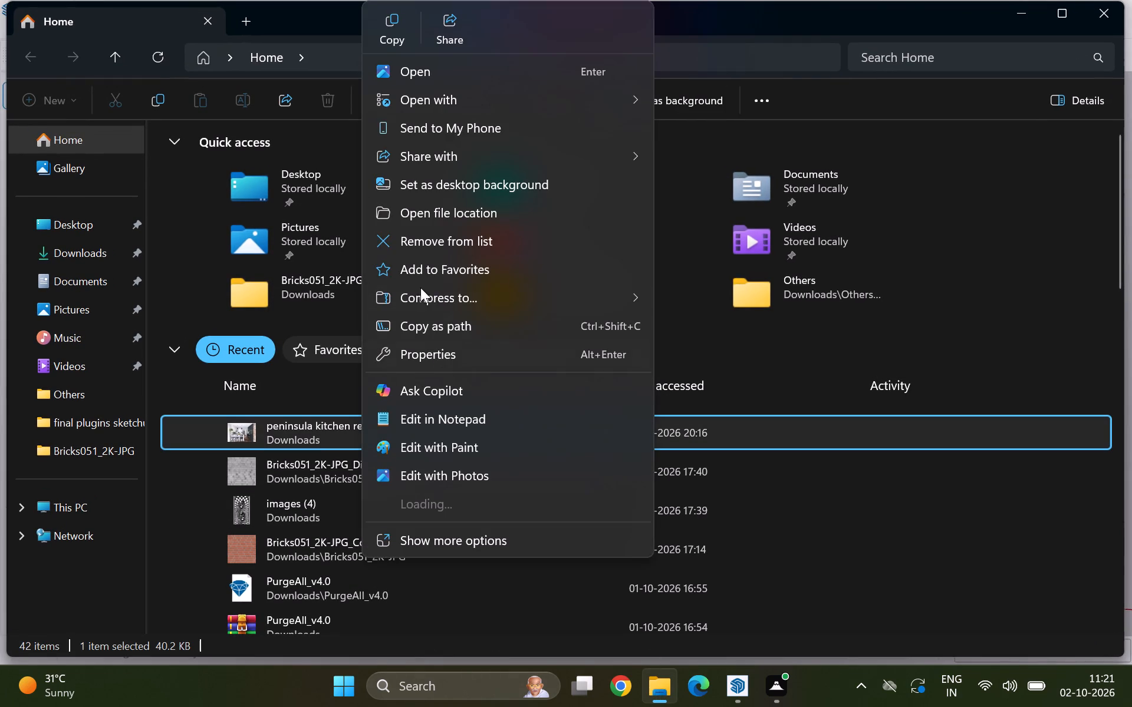
{"action": "left_click", "coordinate": [449, 74]}
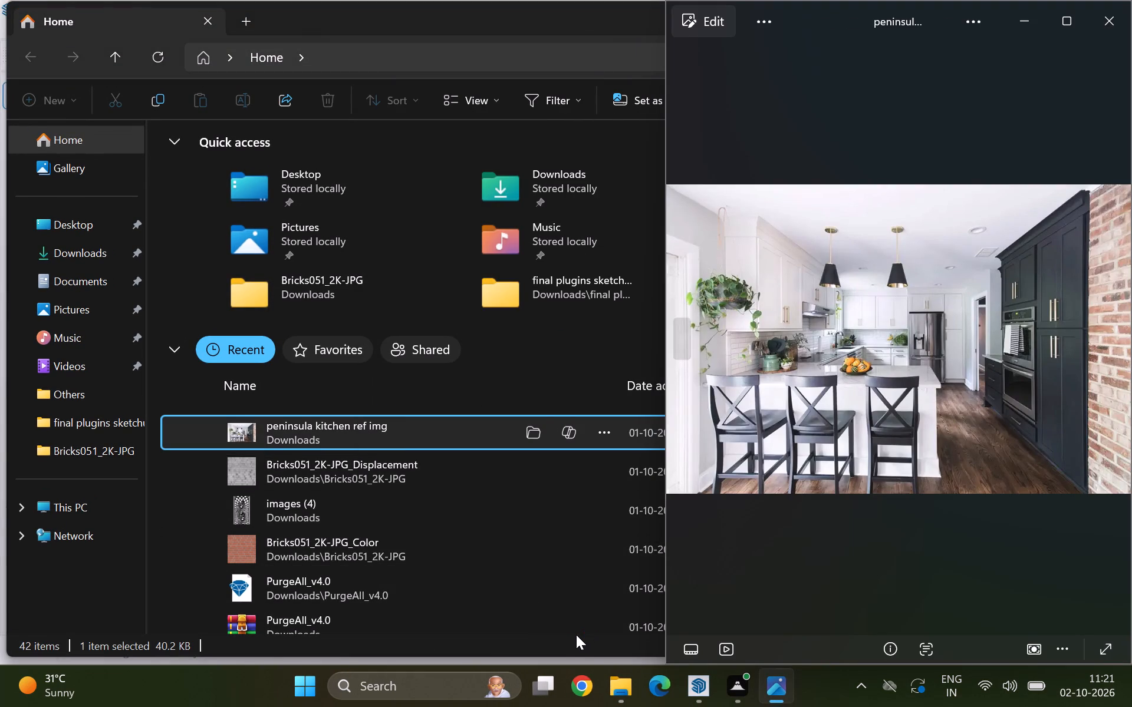
{"action": "left_click", "coordinate": [1064, 12]}
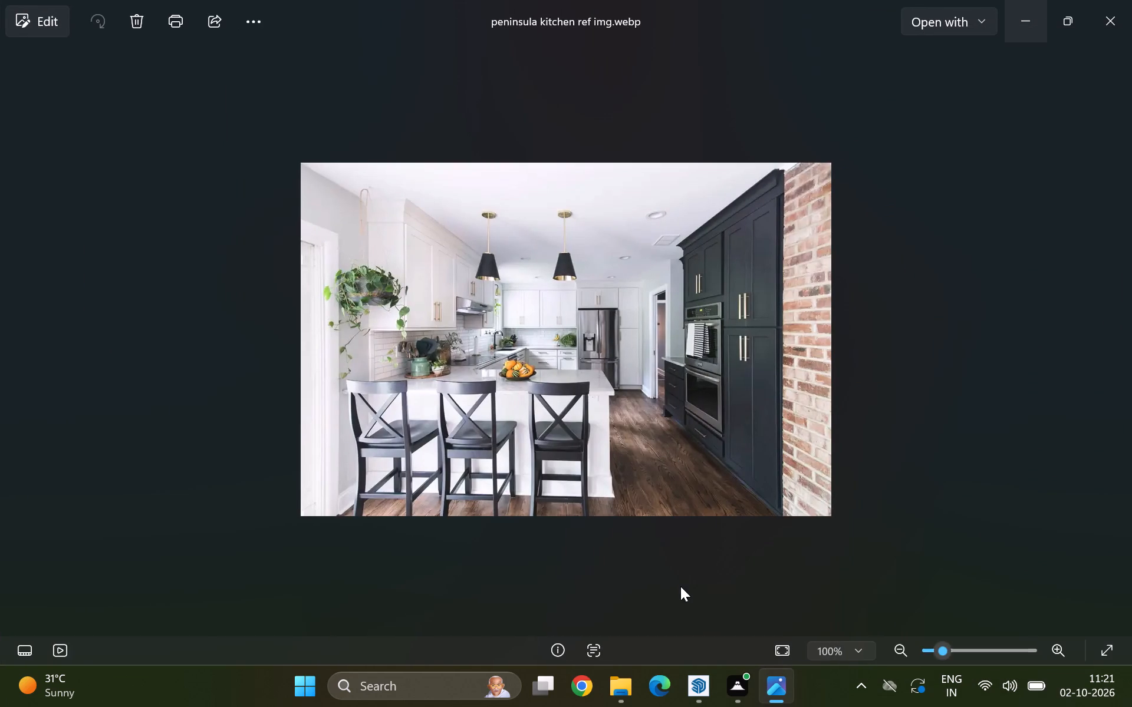
{"action": "left_click", "coordinate": [702, 691]}
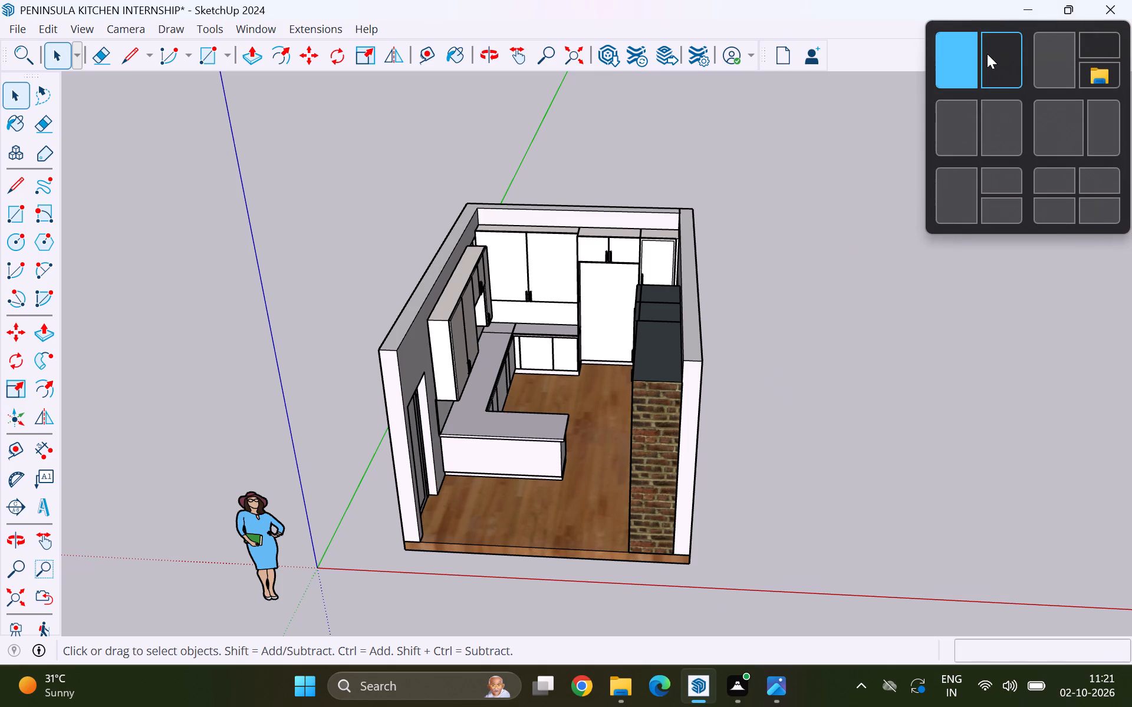
{"action": "left_click", "coordinate": [987, 54]}
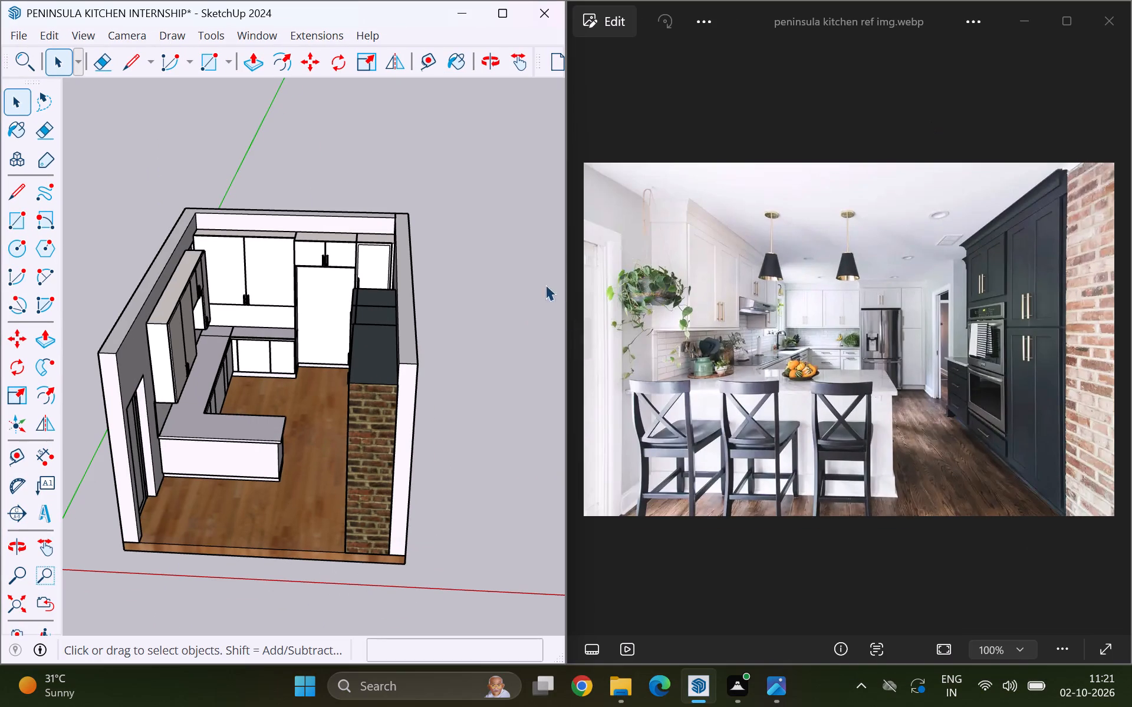
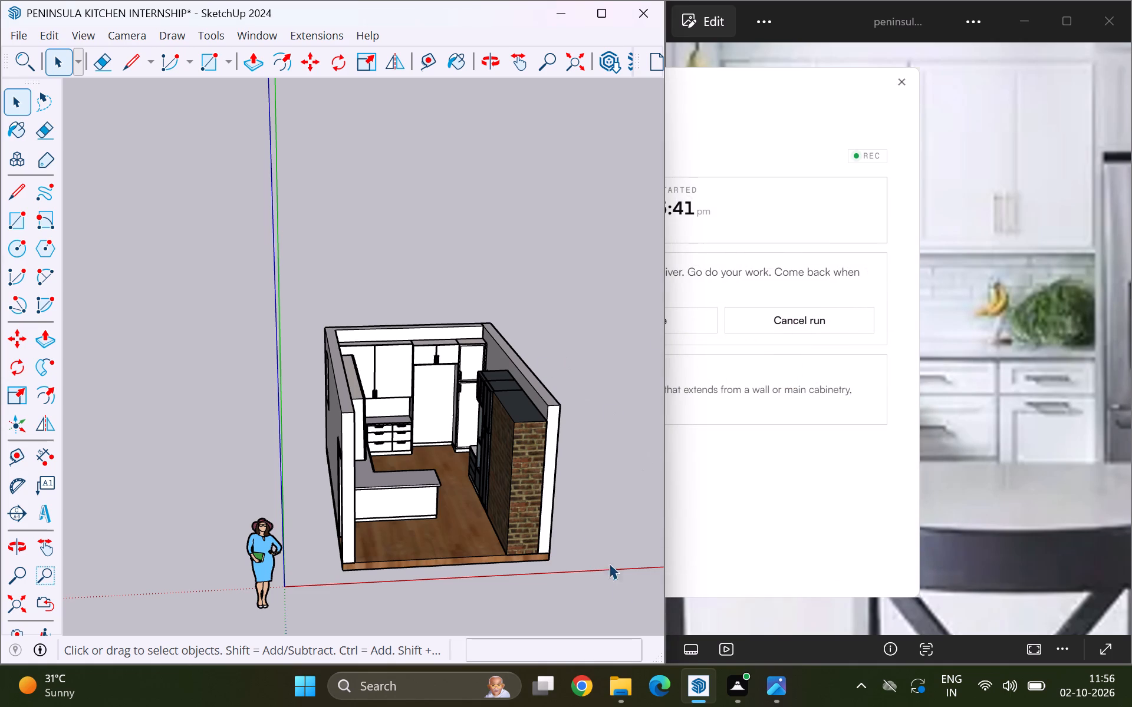
Switch to the kitchen reference picture in Photos and show the whole peninsula kitchen beside the SketchUp model.
{"action": "left_click", "coordinate": [989, 417]}
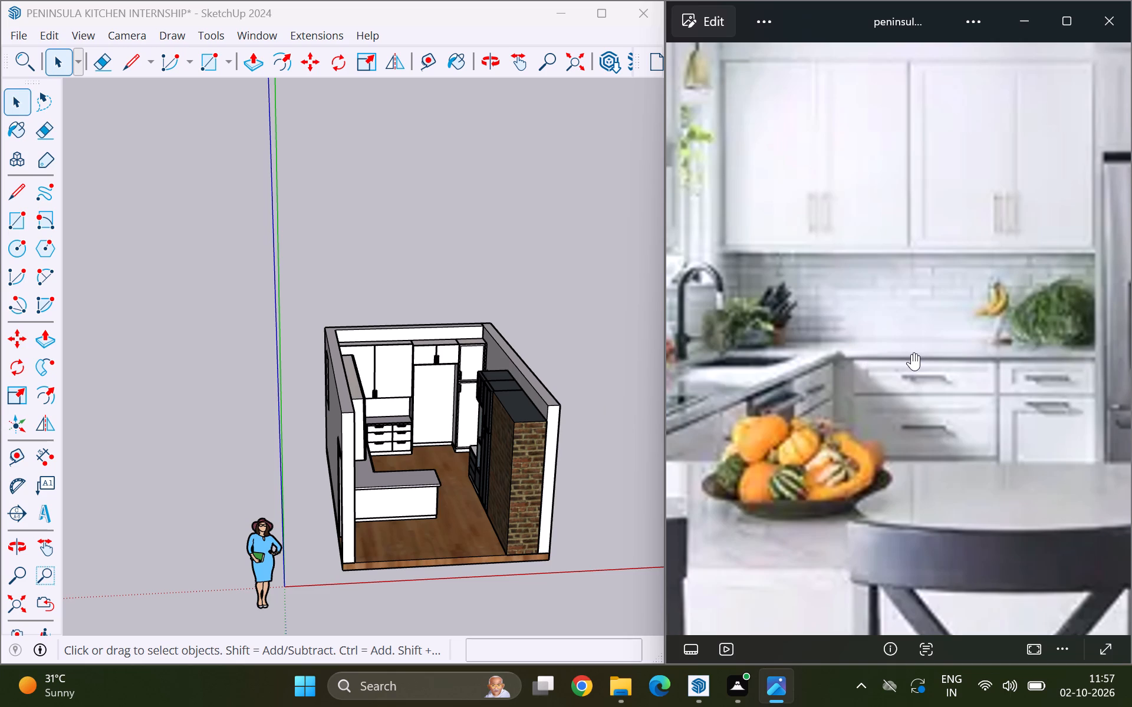
{"action": "scroll", "coordinate": [914, 359], "scroll_direction": "down", "scroll_amount": 5}
{"action": "scroll", "coordinate": [900, 422], "scroll_direction": "down", "scroll_amount": 11}
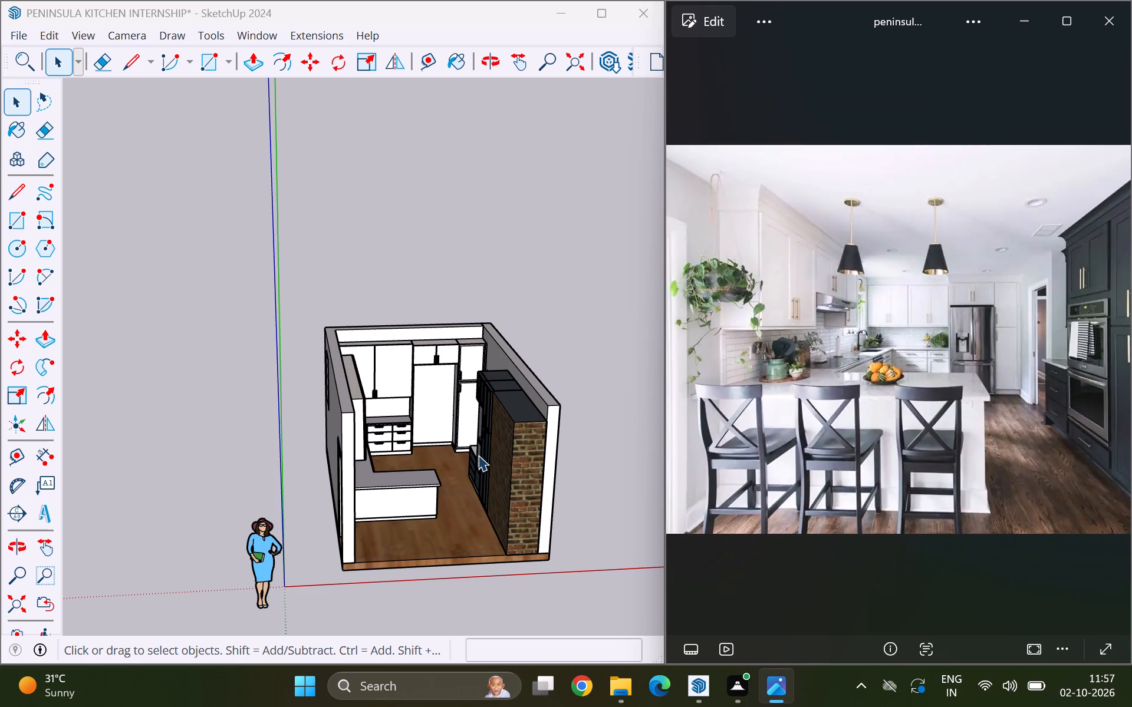
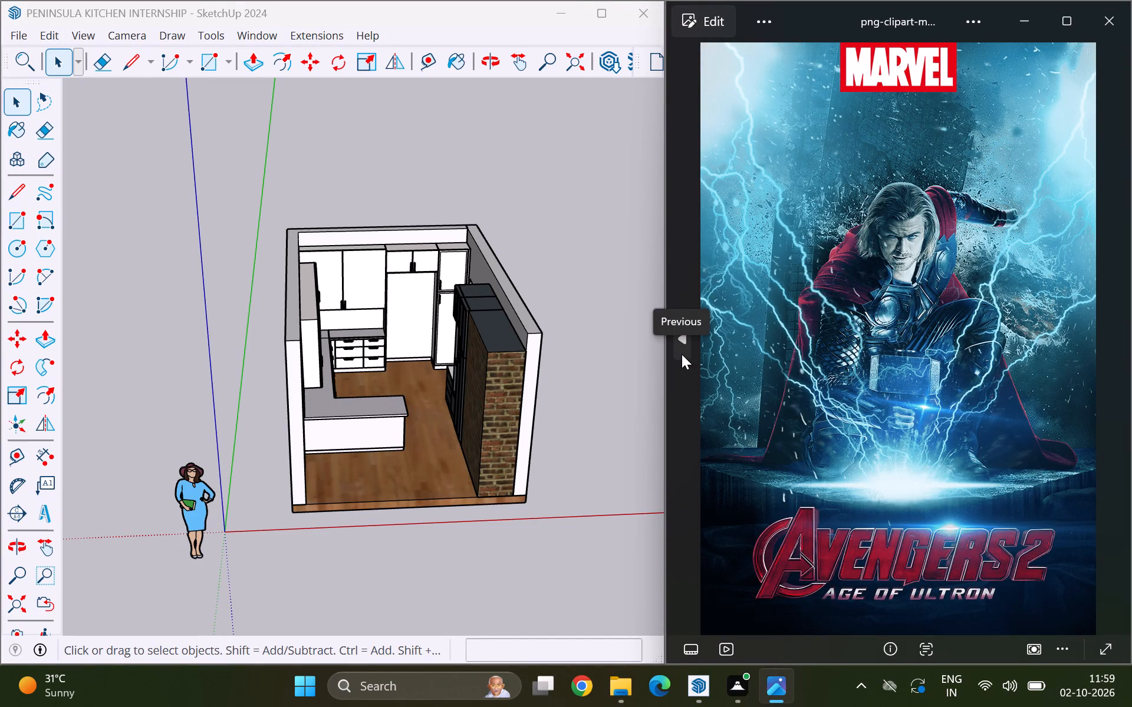
Return to the peninsula kitchen reference photo in Photos to compare it with the SketchUp model.
{"action": "left_click", "coordinate": [682, 345]}
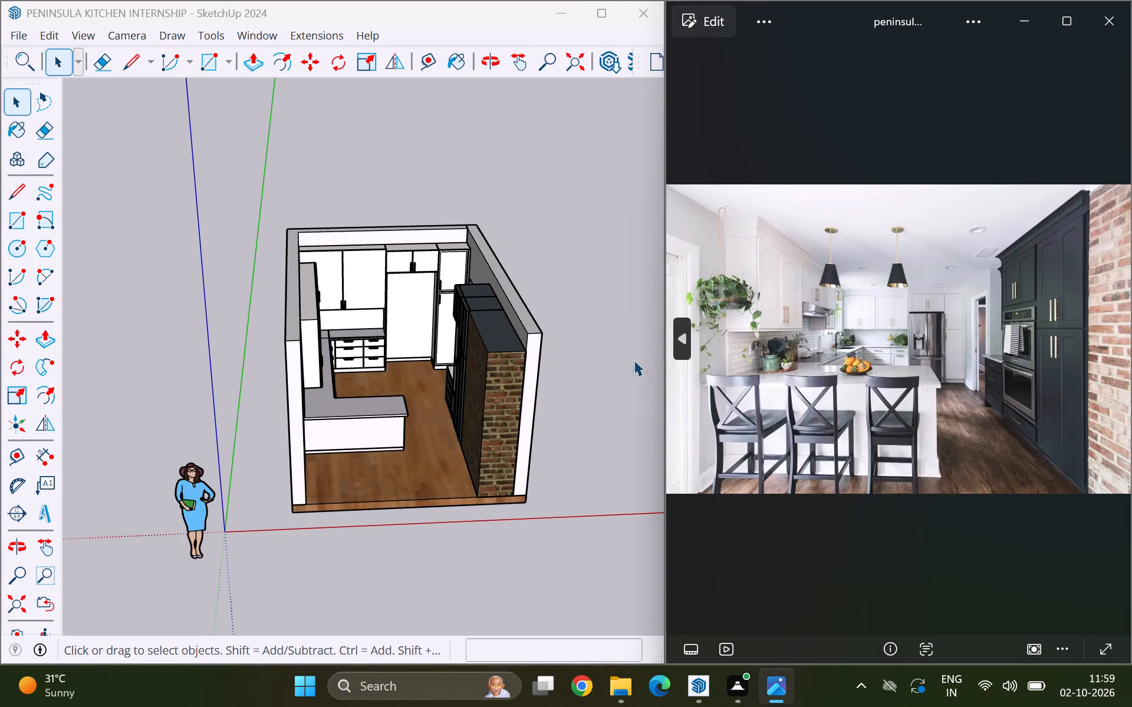
{"action": "scroll", "coordinate": [431, 393], "scroll_direction": "up", "scroll_amount": 3}
{"action": "scroll", "coordinate": [150, 346], "scroll_direction": "down", "scroll_amount": 3}
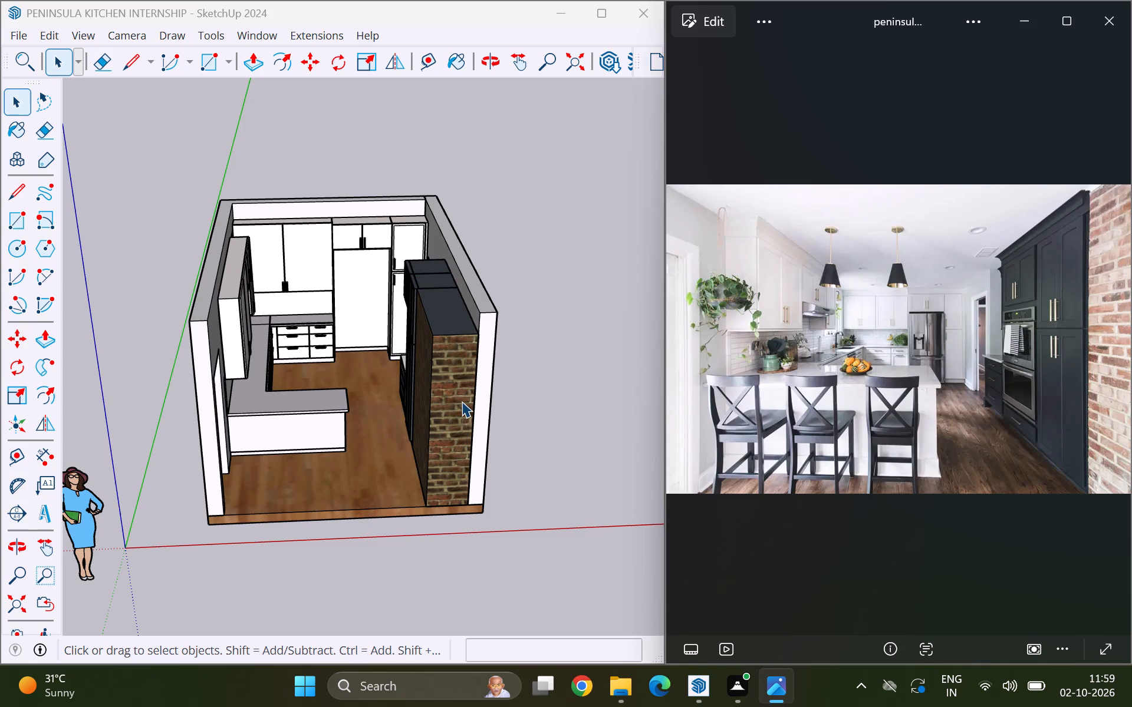
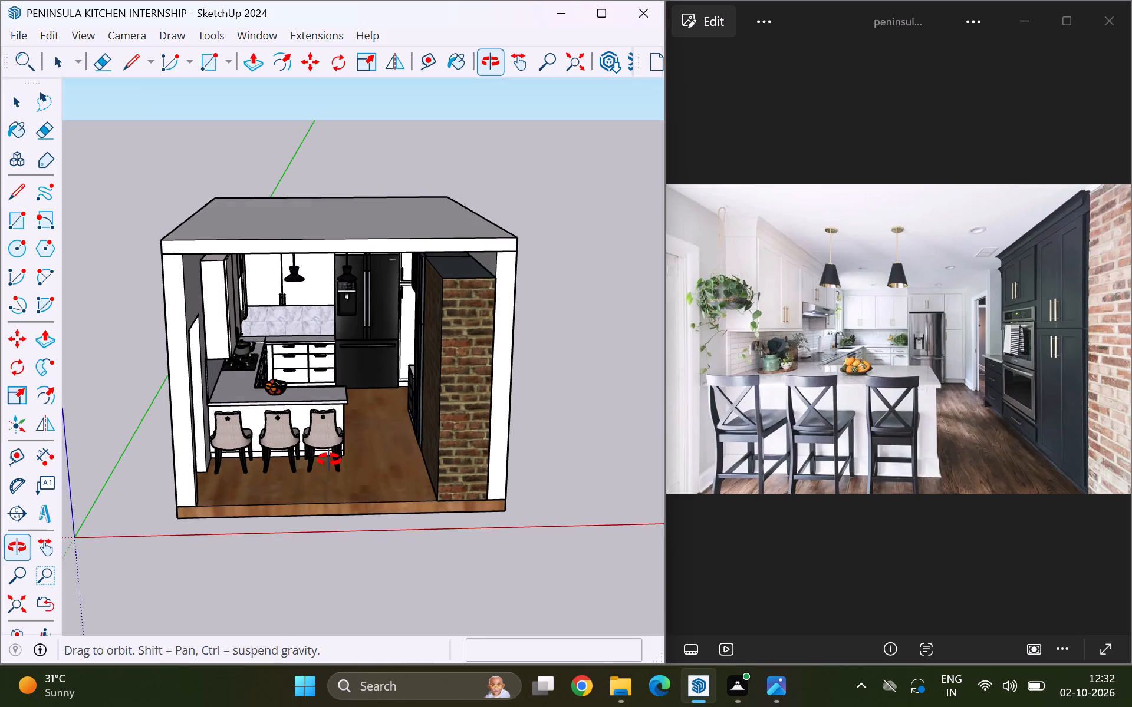
Close the peninsula kitchen reference photo in Photos.
{"action": "left_click", "coordinate": [1110, 21]}
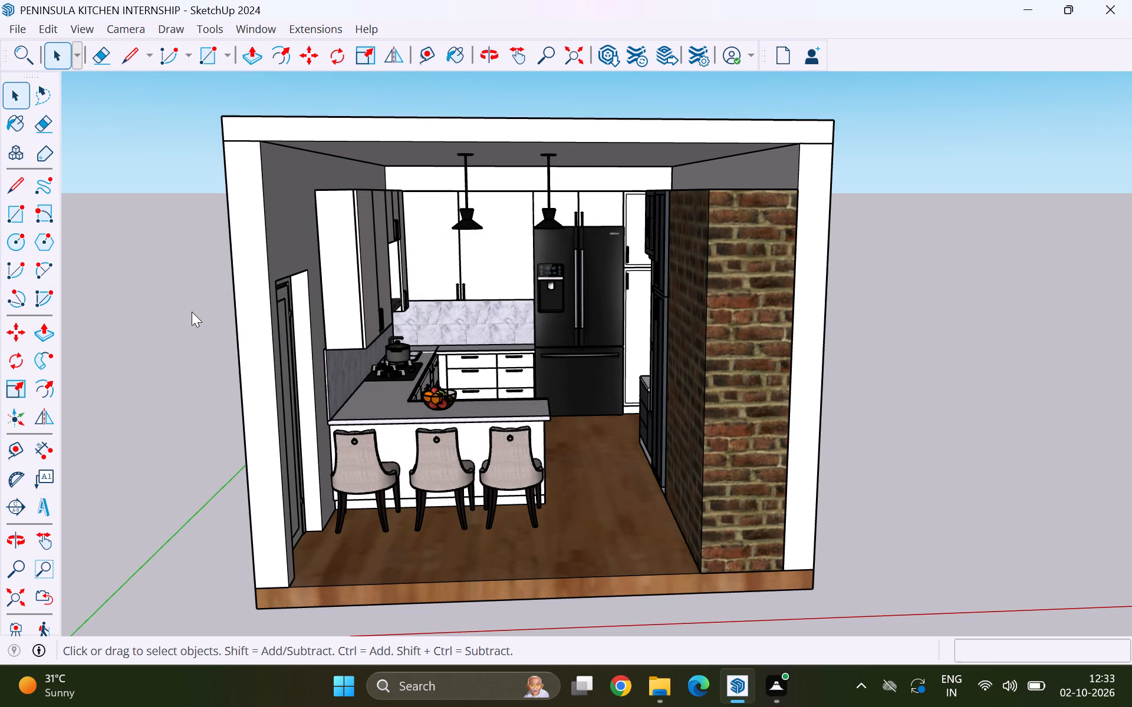
Open the recent peninsula kitchen print PDF from File Explorer in Chrome, check the whole page, close it and return to SketchUp.
{"action": "left_click", "coordinate": [664, 694]}
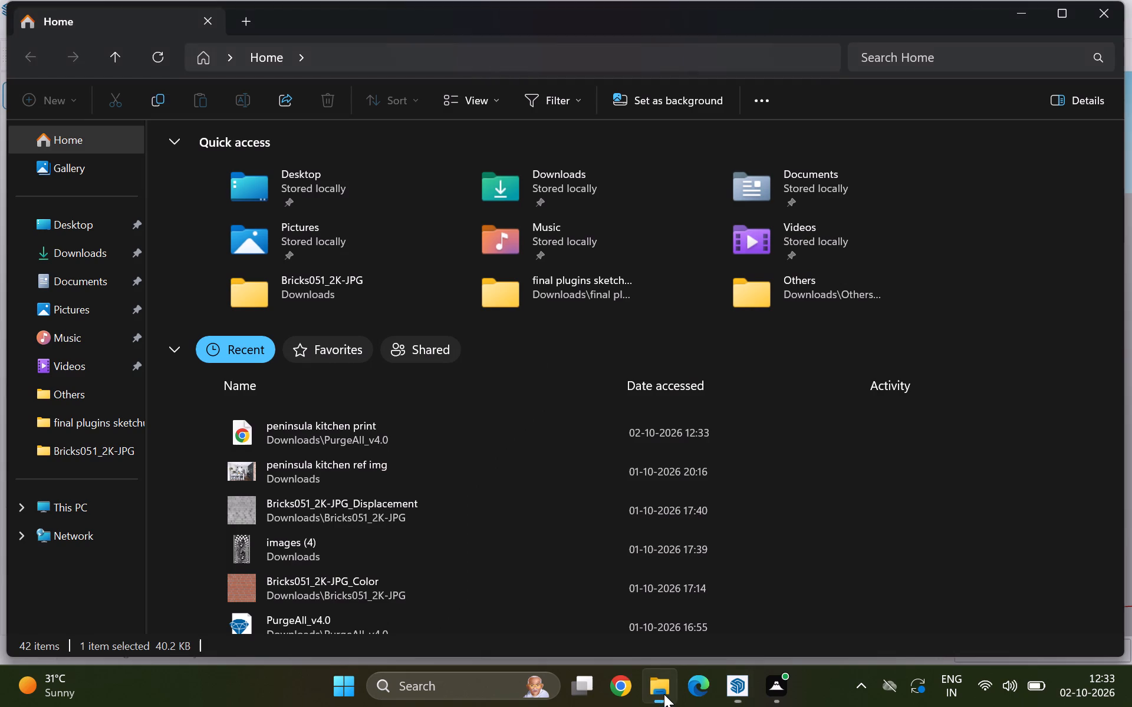
{"action": "right_click", "coordinate": [345, 438]}
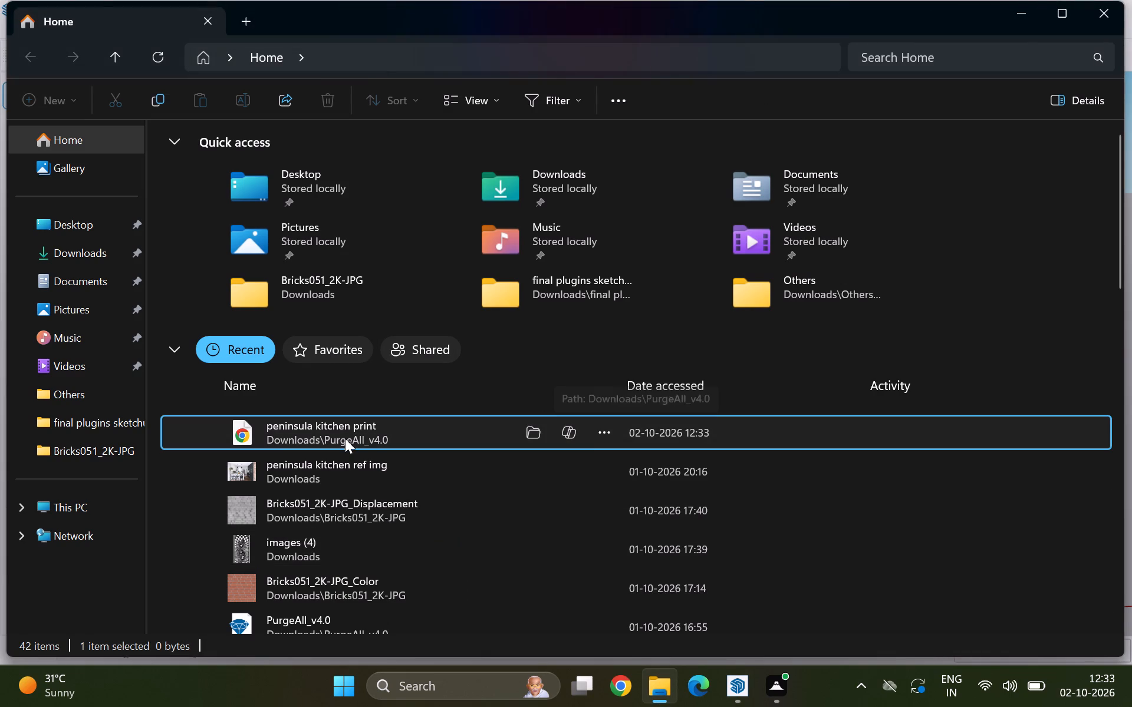
{"action": "left_click", "coordinate": [406, 141]}
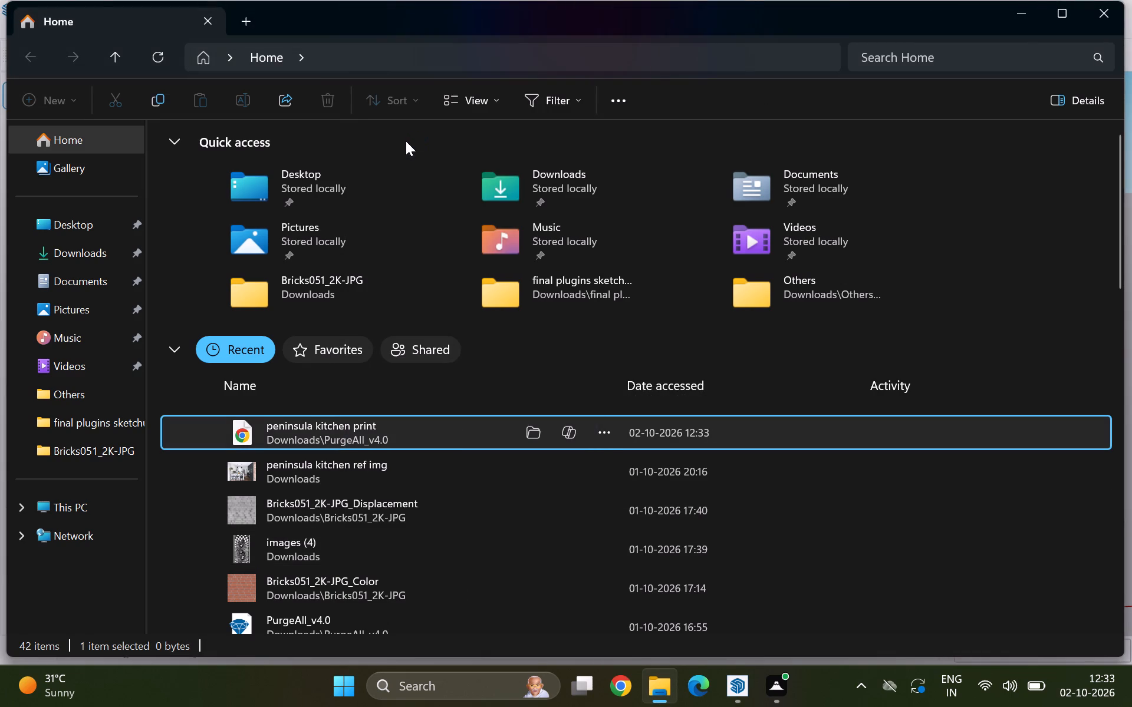
{"action": "scroll", "coordinate": [590, 325], "scroll_direction": "down", "scroll_amount": 3}
{"action": "scroll", "coordinate": [595, 381], "scroll_direction": "down", "scroll_amount": 1}
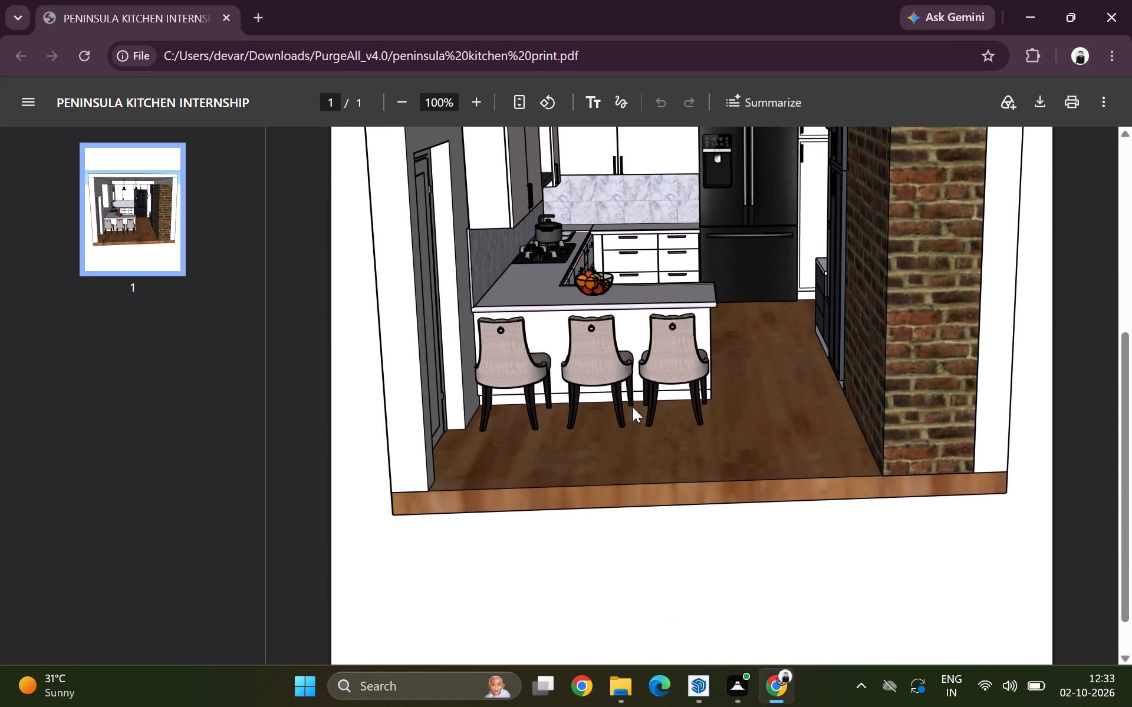
{"action": "scroll", "coordinate": [646, 407], "scroll_direction": "up", "scroll_amount": 2}
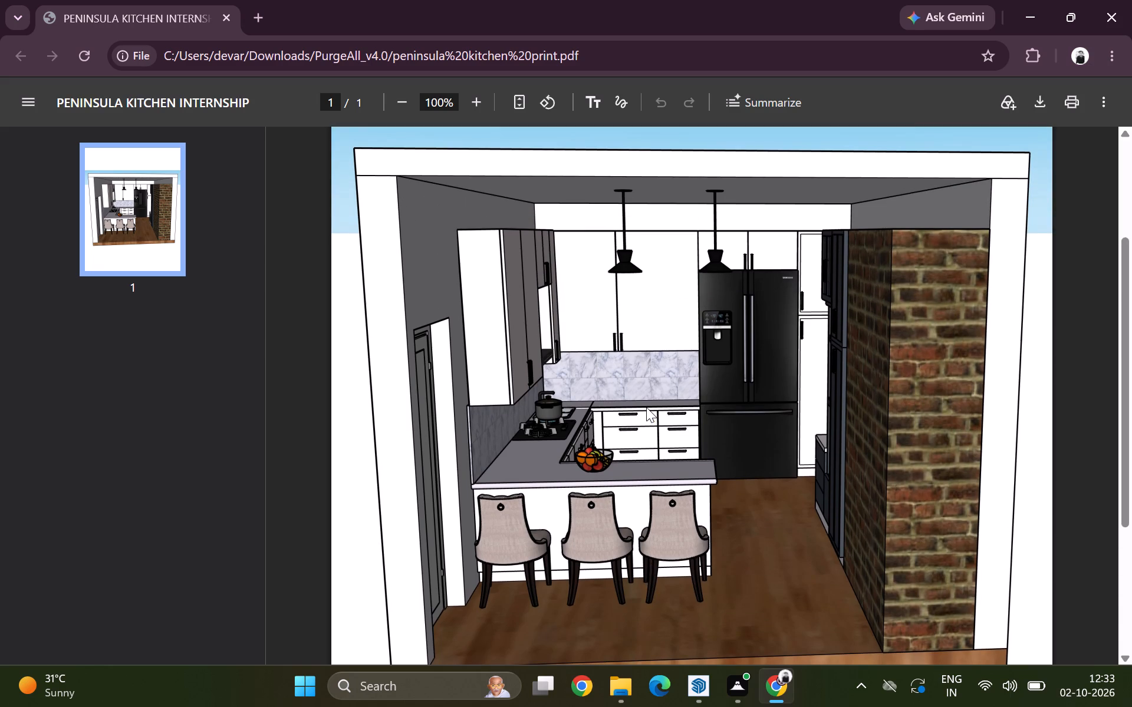
{"action": "scroll", "coordinate": [646, 407], "scroll_direction": "up", "scroll_amount": 1}
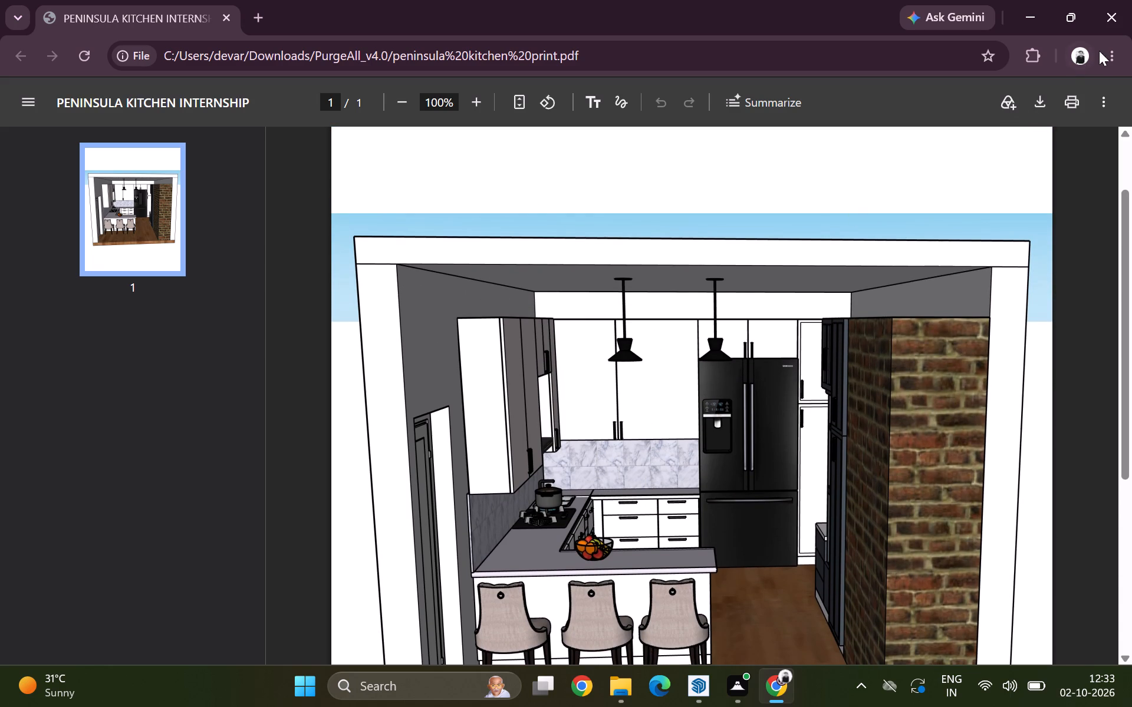
{"action": "left_click", "coordinate": [1115, 27]}
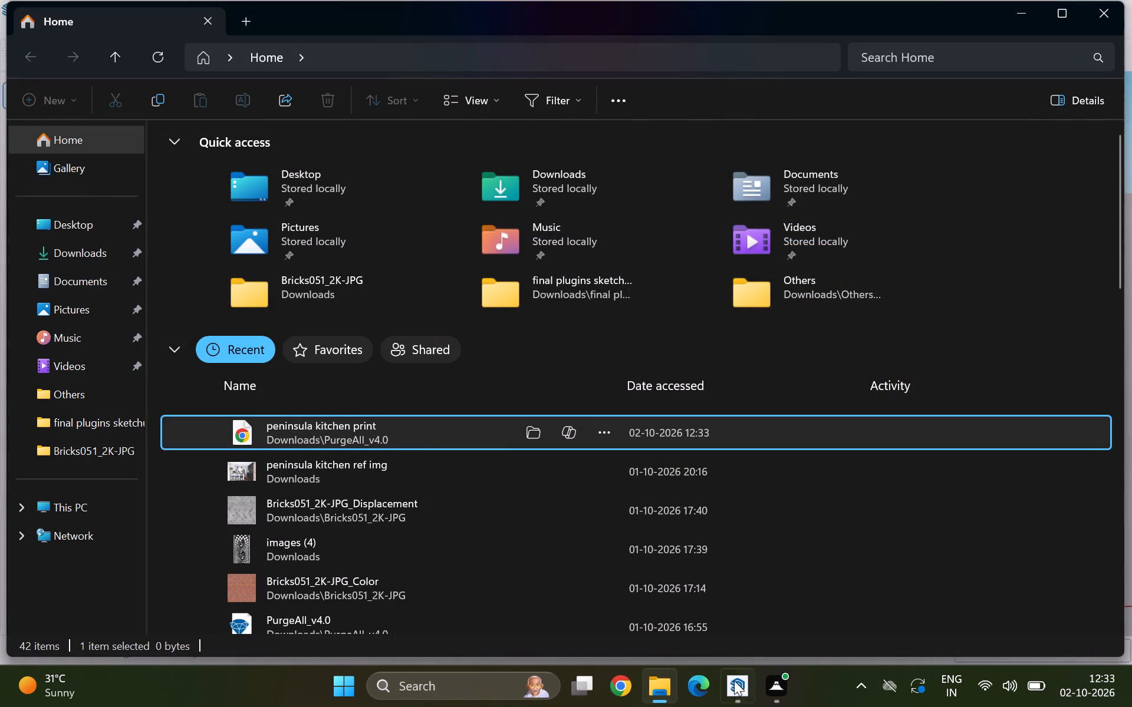
{"action": "left_click", "coordinate": [735, 682]}
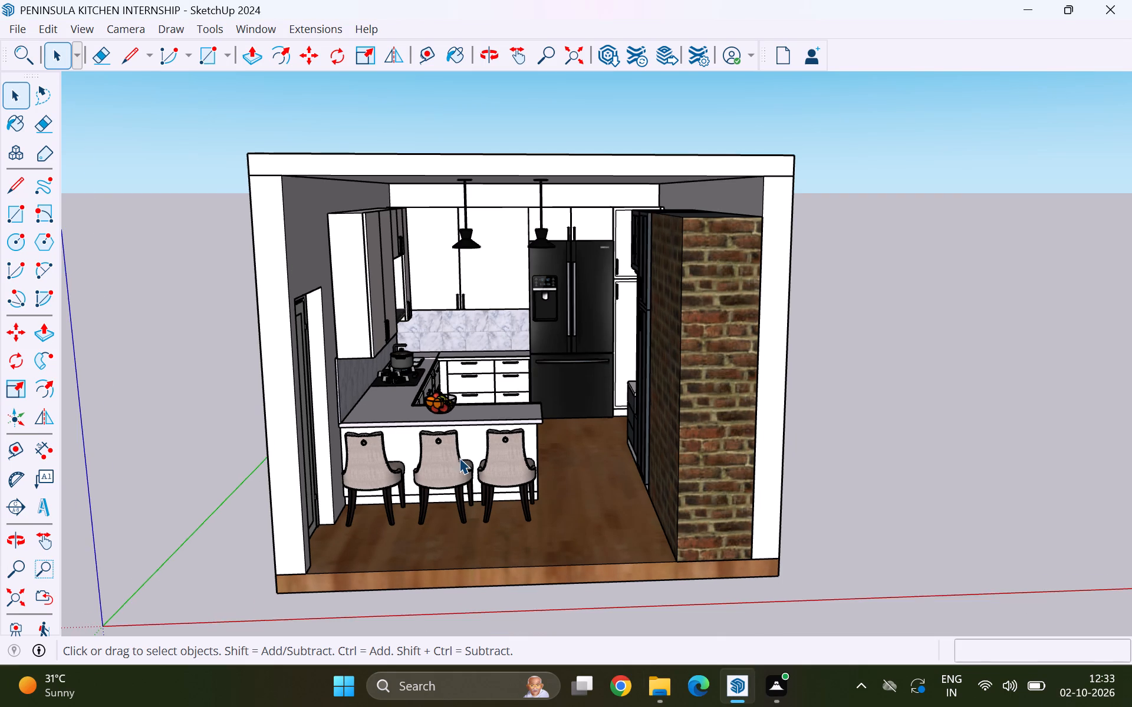